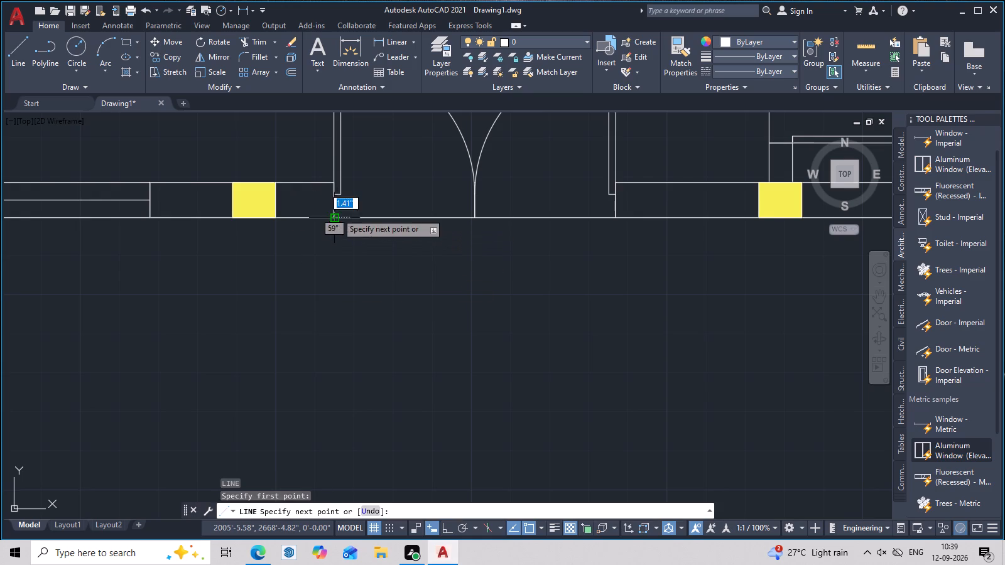
Draw the entrance landing outside the double door with two 4' lines from the opening's outer corners, joined by a line across their ends.
key("Escape")
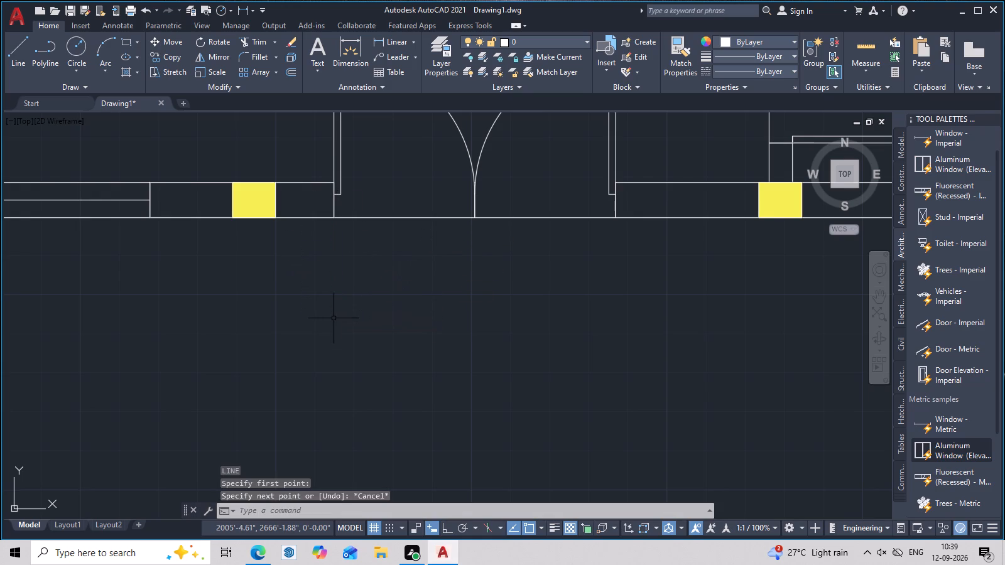
type("l")
key("space")
left_click(333, 215)
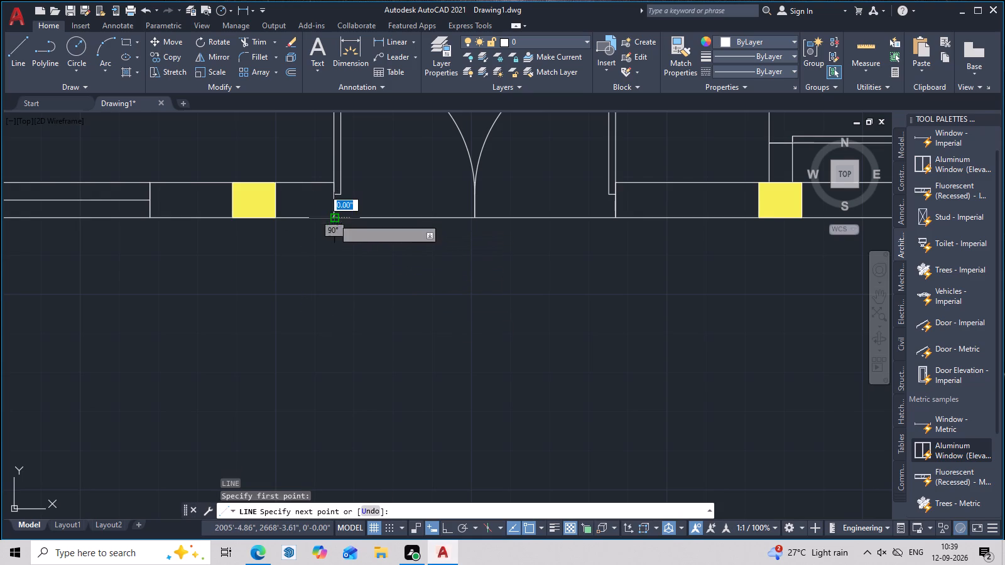
type("4'")
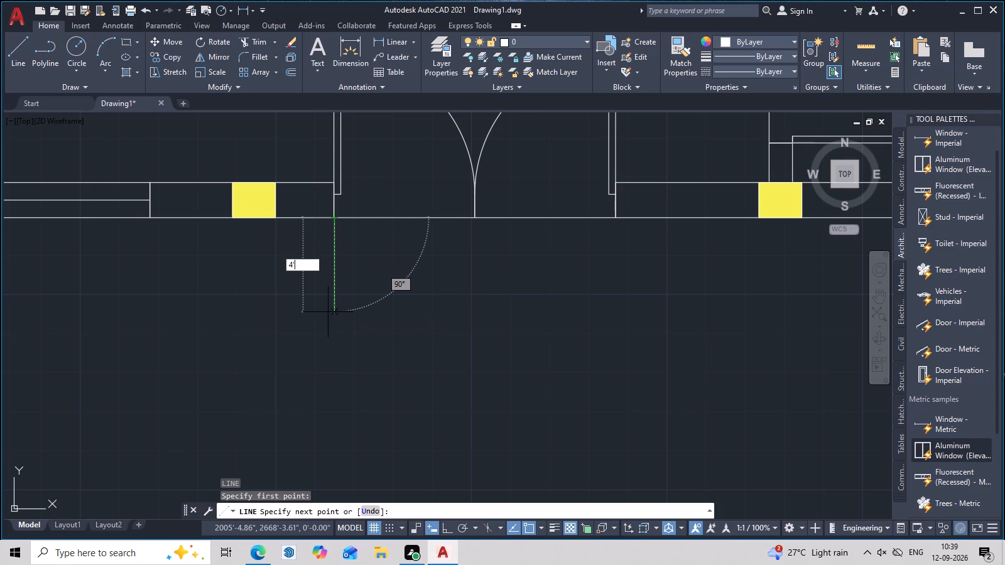
key("space")
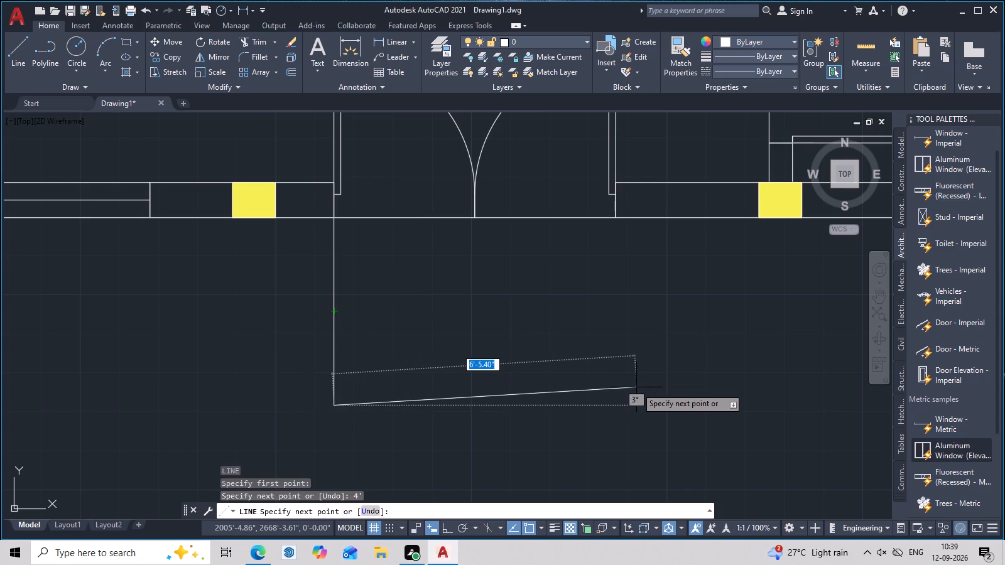
key("Escape")
type("l")
key("space")
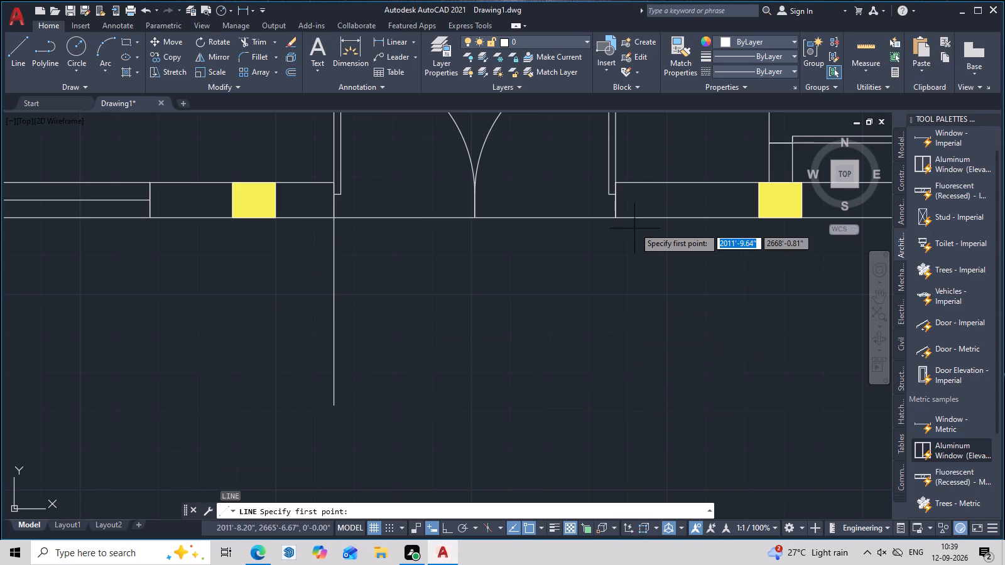
left_click(614, 217)
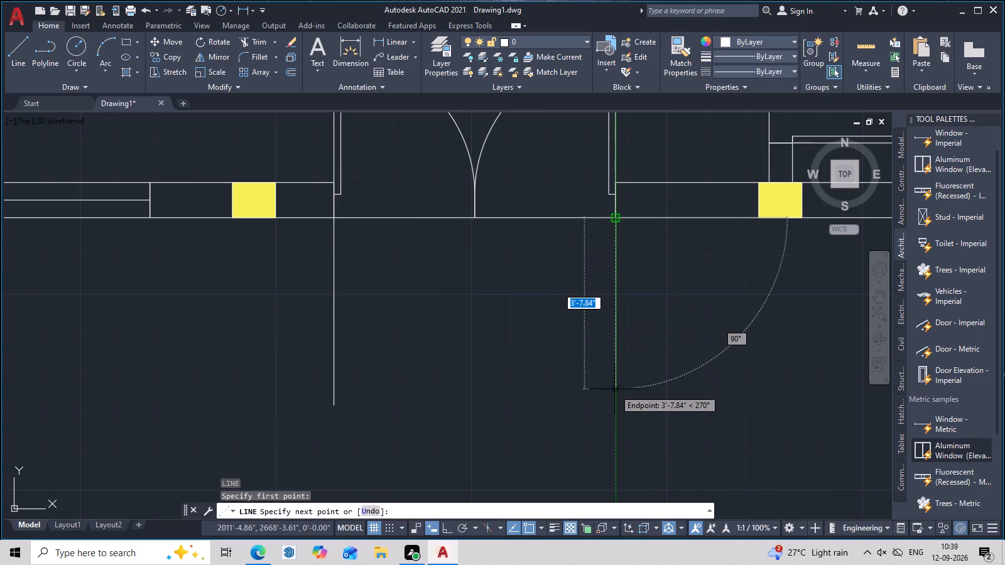
type("4'")
key("Return")
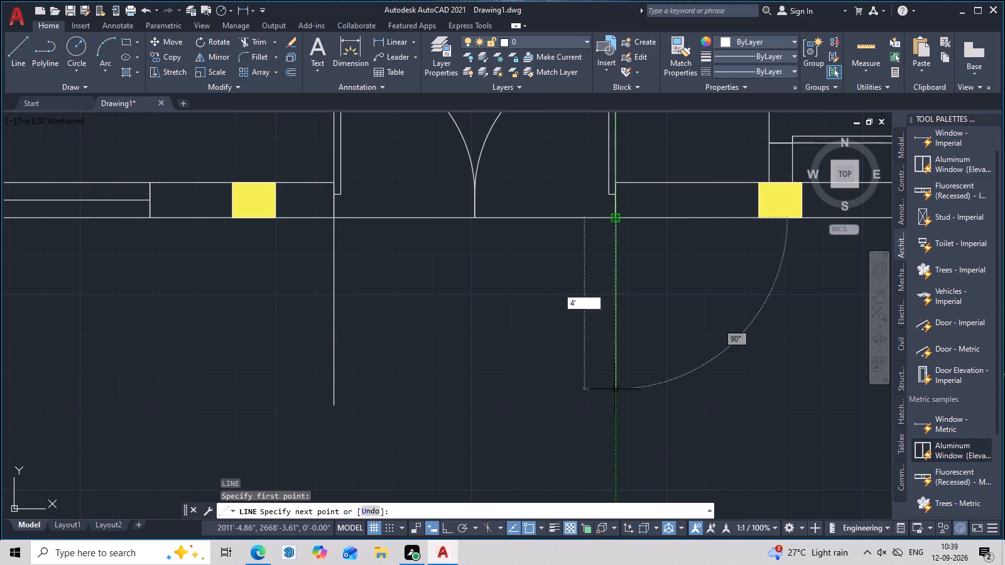
left_click(333, 405)
key("Escape")
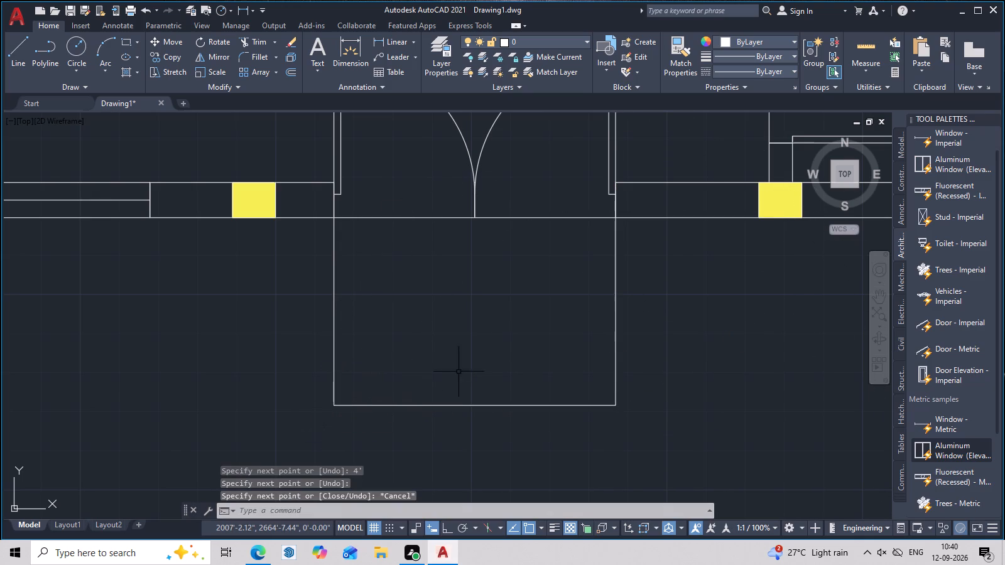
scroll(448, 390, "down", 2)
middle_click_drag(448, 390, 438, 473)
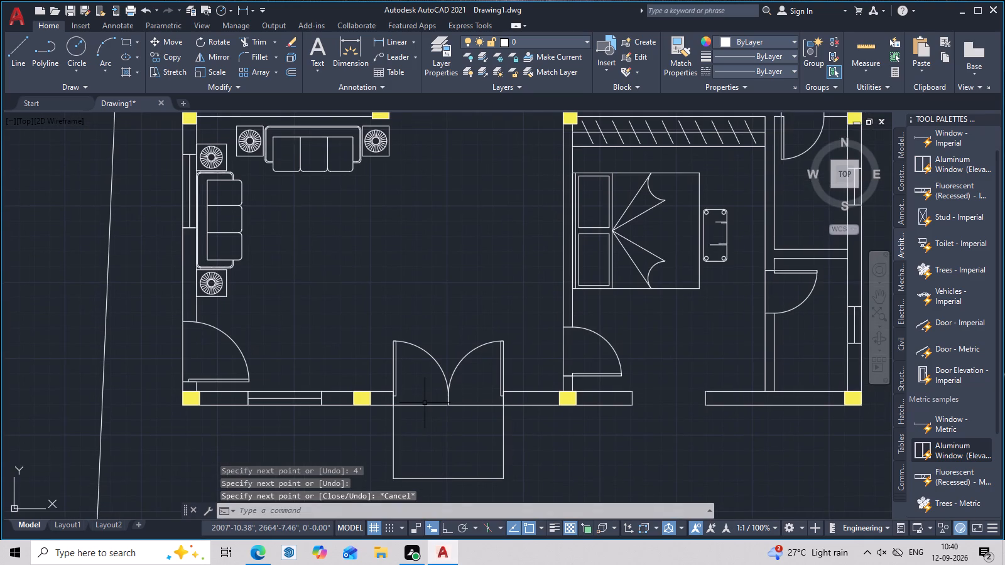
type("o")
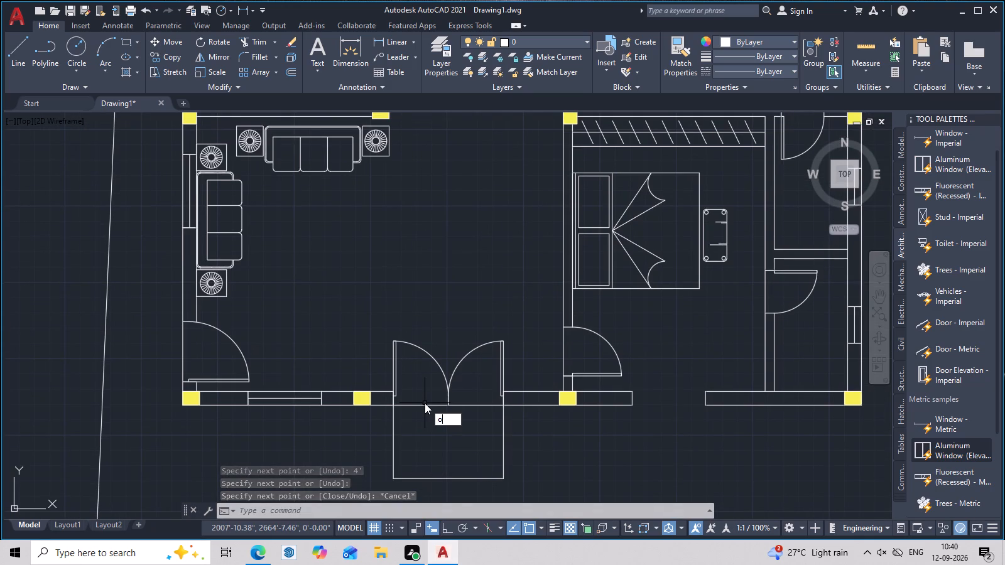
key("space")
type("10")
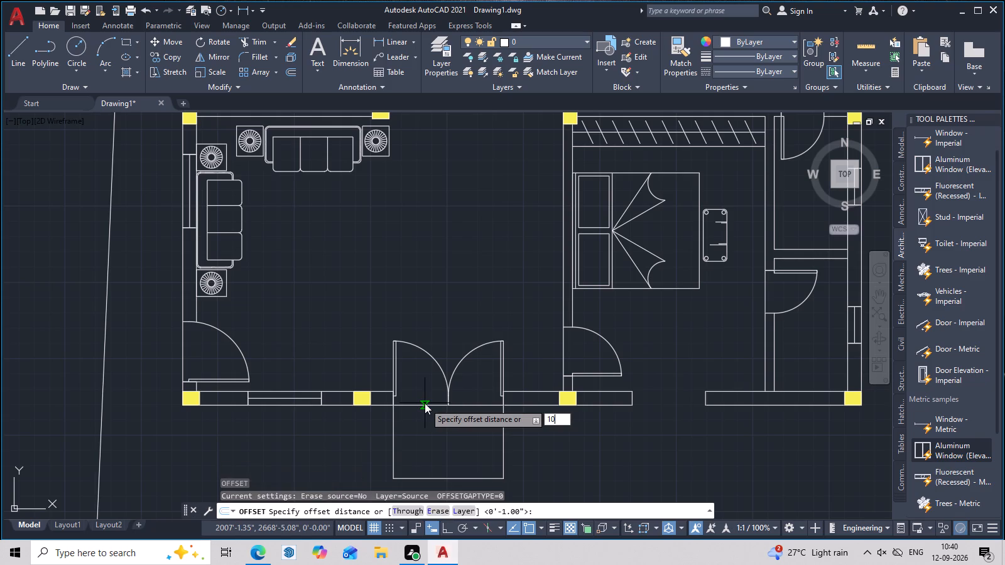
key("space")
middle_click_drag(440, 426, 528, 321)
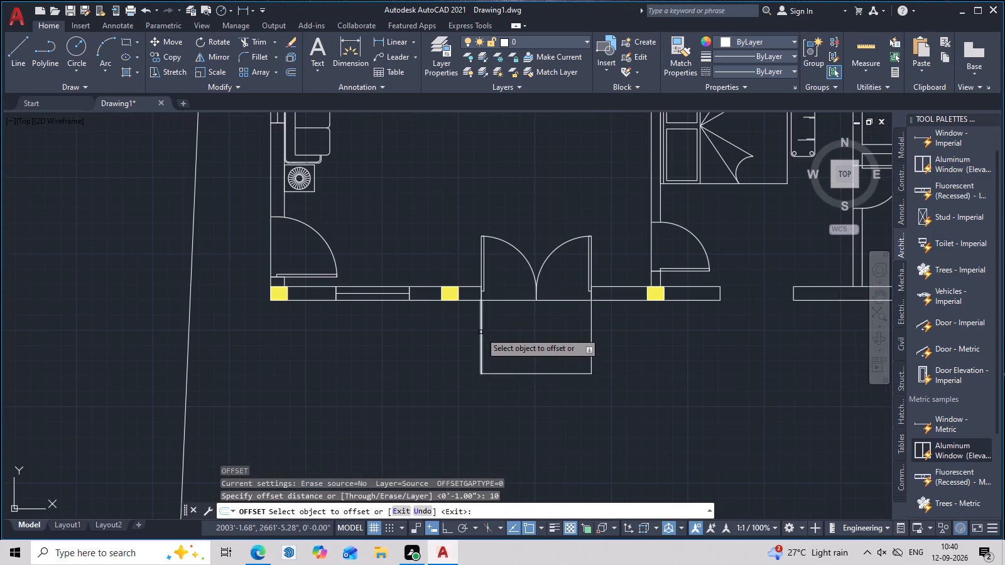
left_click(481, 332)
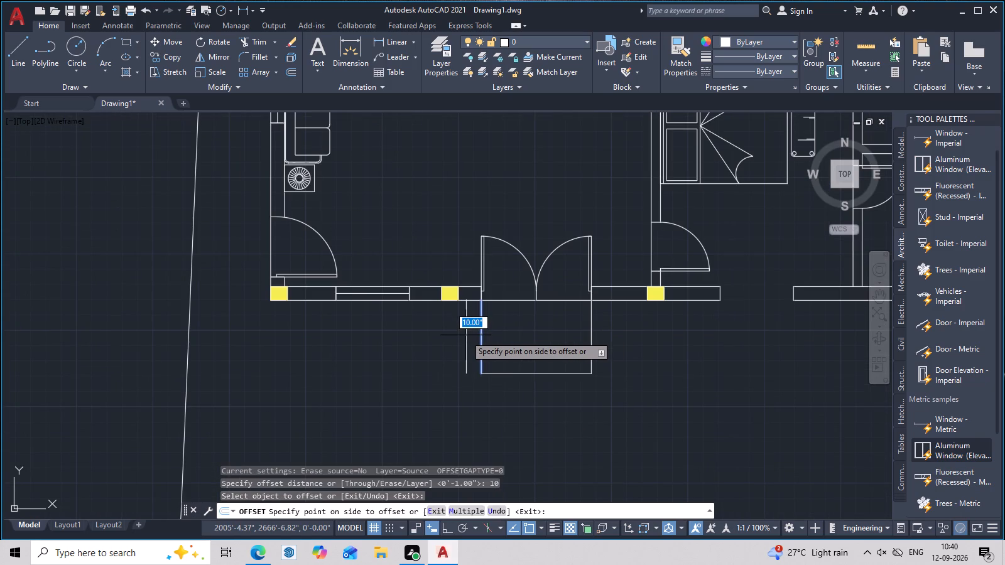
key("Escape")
Offset the landing's west edge outward three times in succession at 9" spacing to form the step lines.
type("o")
key("space")
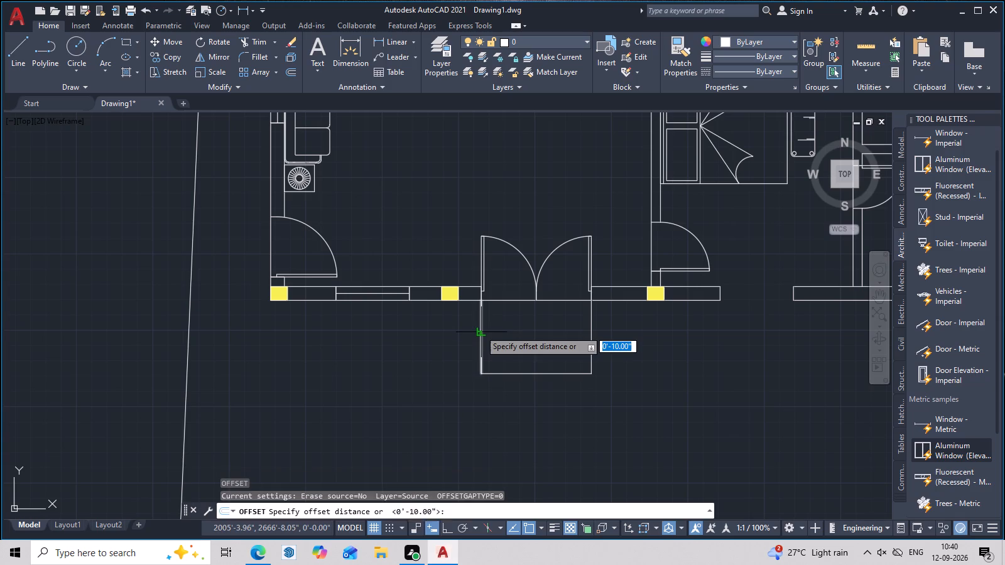
key("9")
key("space")
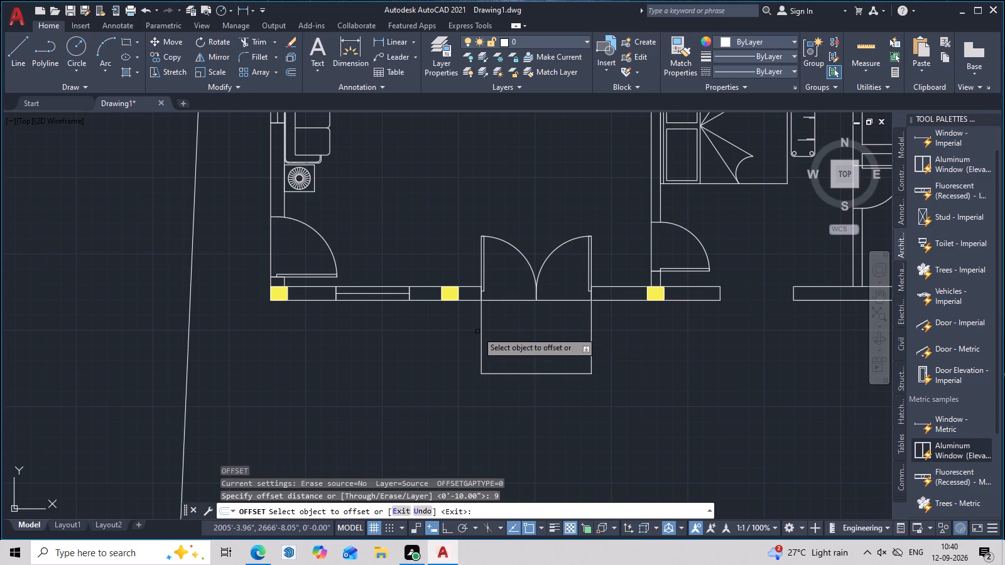
middle_click_drag(497, 336, 555, 331)
scroll(552, 331, "up", 2)
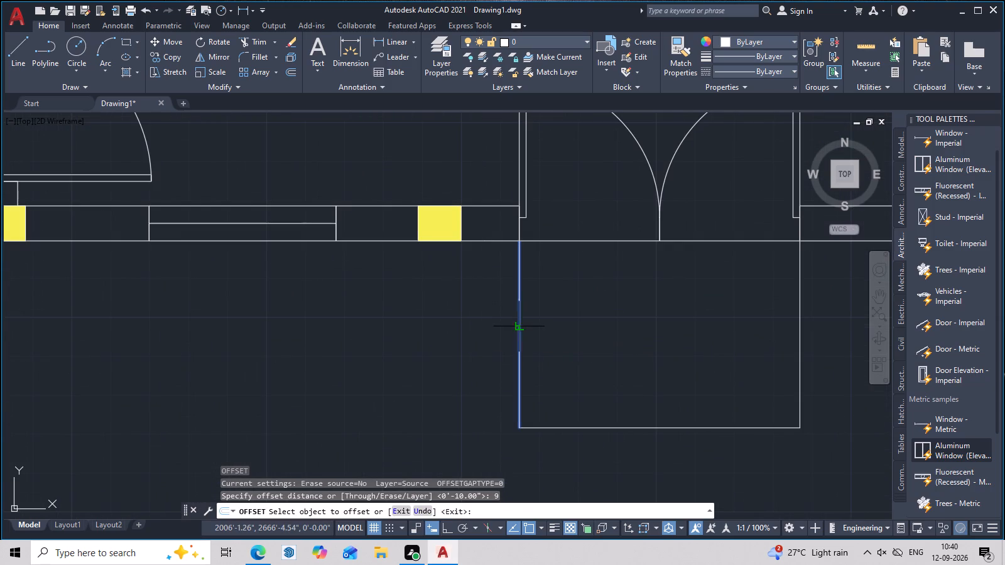
double_click(519, 326)
left_click(509, 326)
left_click(483, 330)
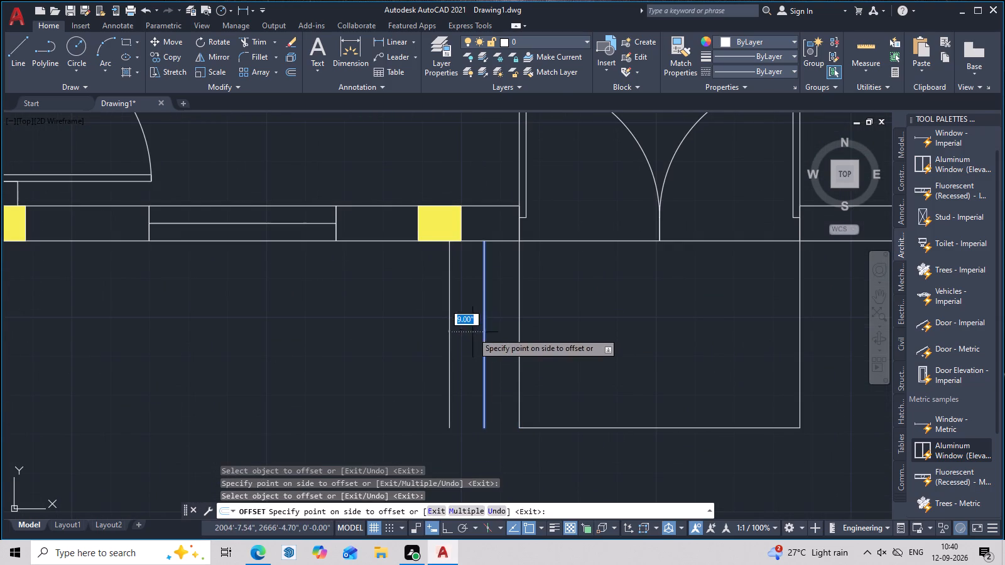
left_click(432, 338)
left_click(448, 325)
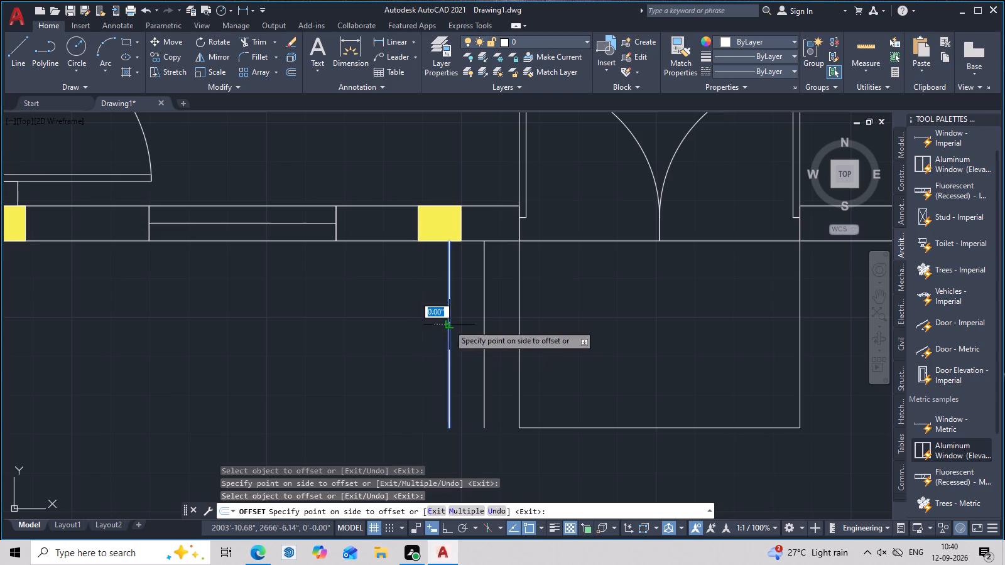
left_click(399, 326)
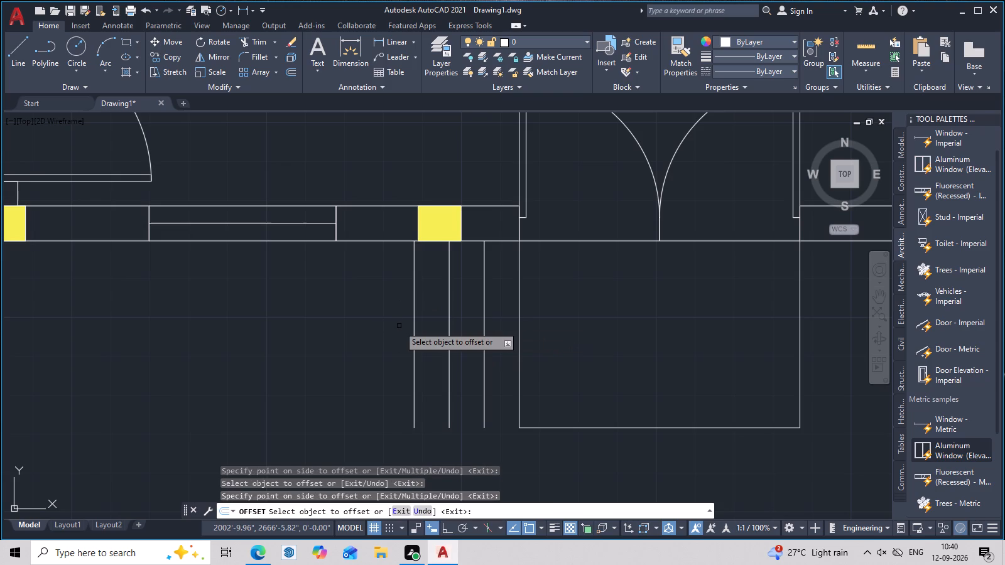
key("Escape")
Draw a line from the landing's southwest corner to the end of the outermost step line, closing the steps.
type("l")
key("space")
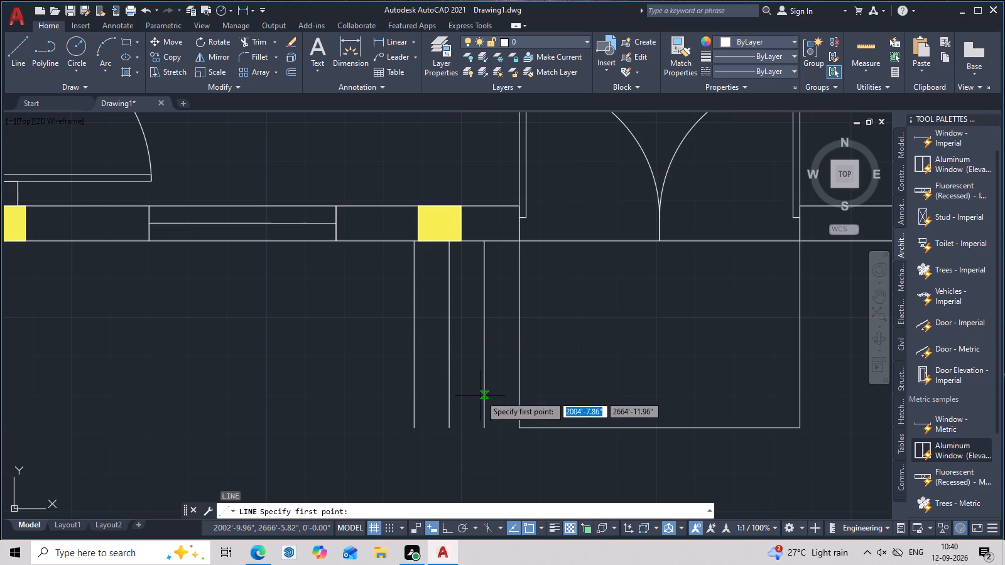
double_click(519, 429)
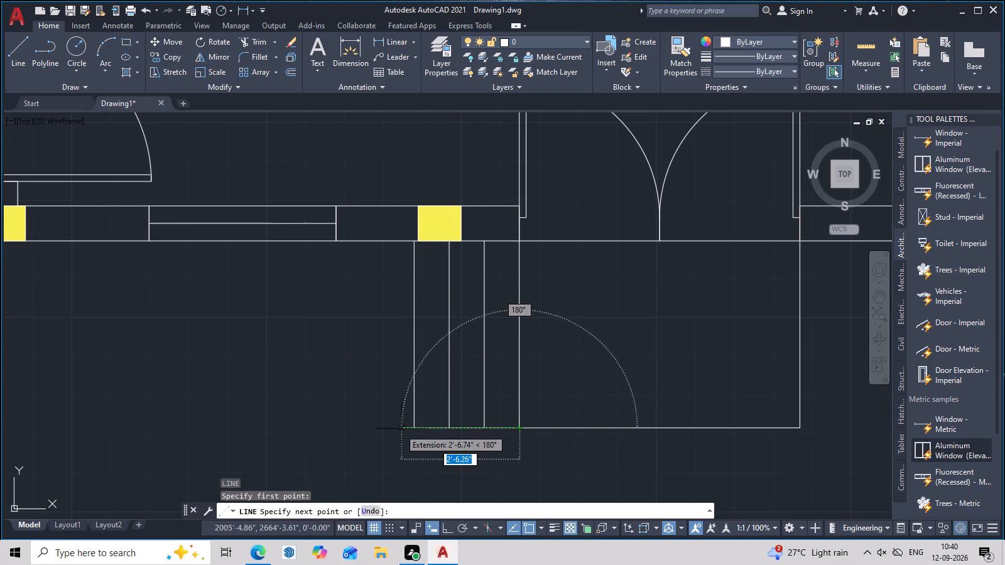
left_click(416, 431)
key("Escape")
Draw a V-shaped direction mark in the outermost tread, from its two outer corners to the midpoint of the adjacent step line.
scroll(494, 407, "down", 1)
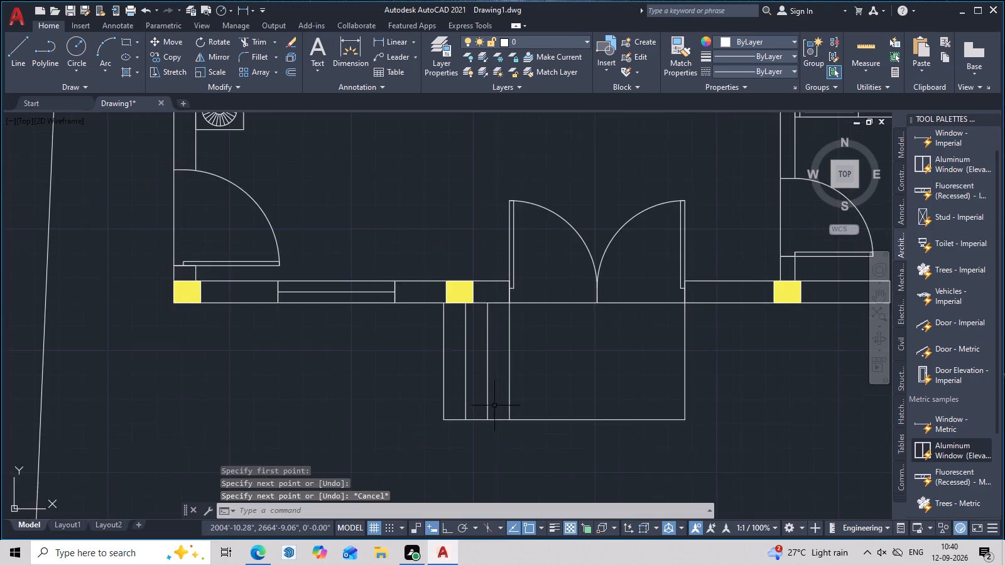
middle_click_drag(494, 406, 506, 439)
scroll(497, 357, "up", 2)
middle_click_drag(499, 382, 509, 331)
scroll(510, 327, "down", 2)
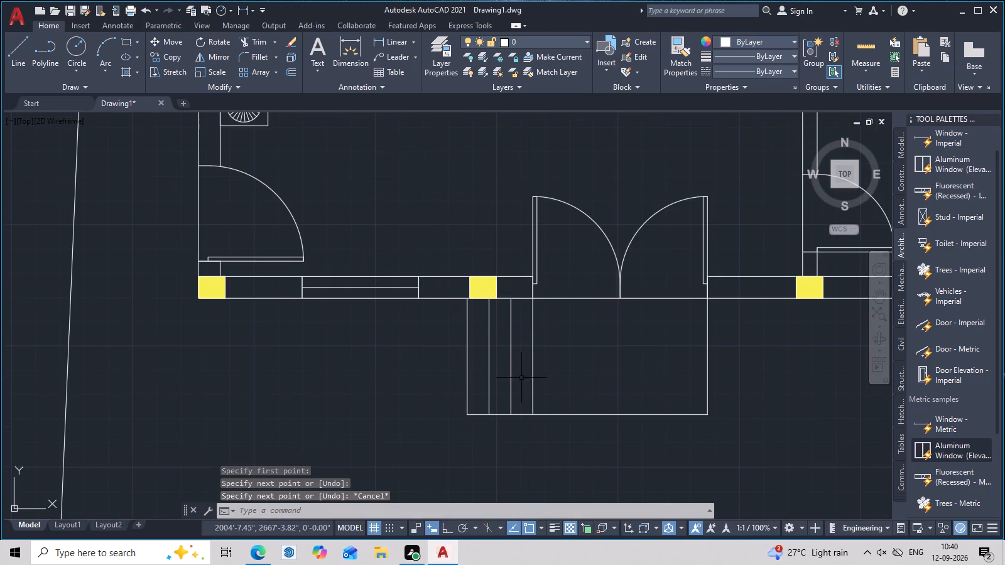
middle_click(526, 365)
key("l")
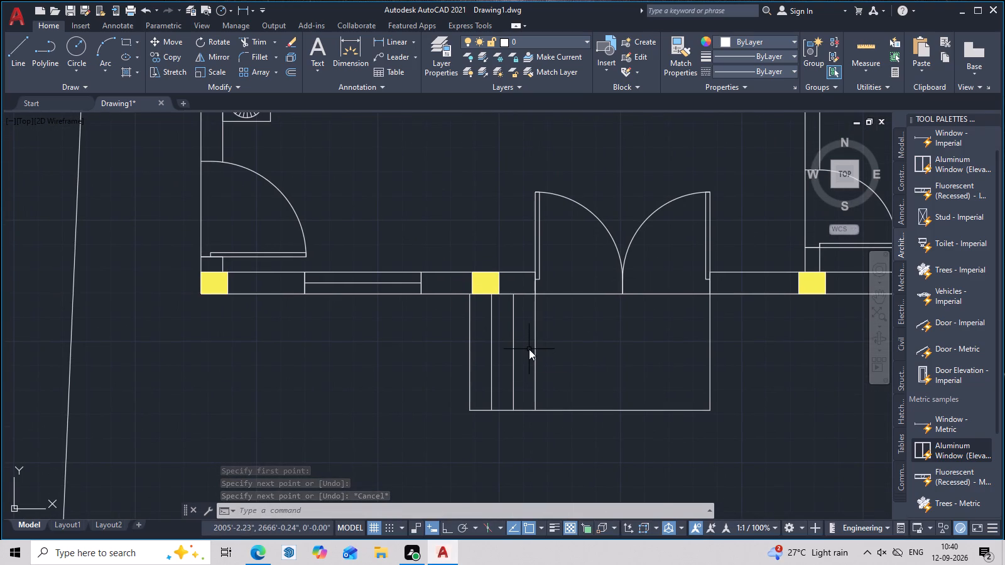
key("Escape")
middle_click_drag(528, 349, 557, 374)
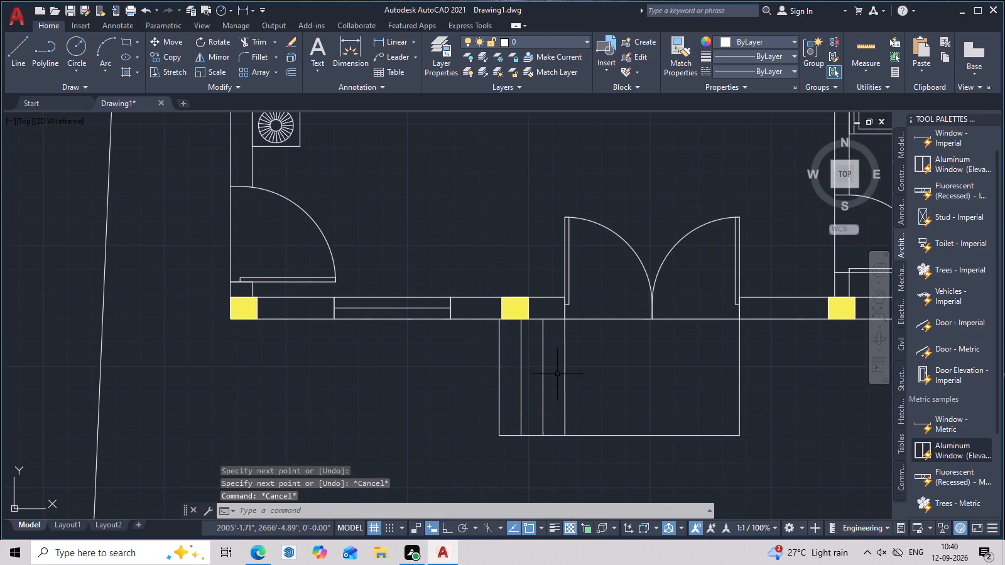
type("l")
key("space")
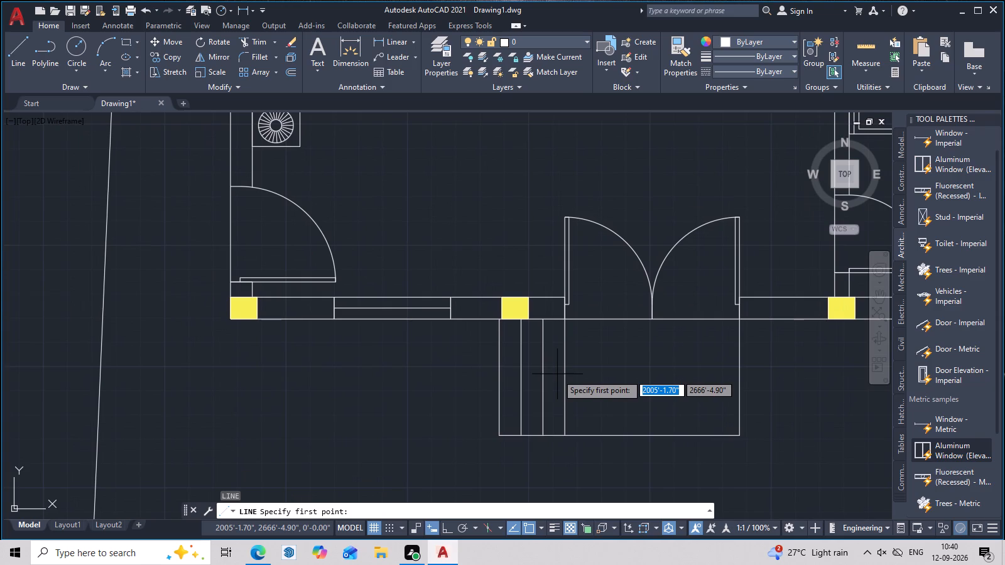
scroll(520, 413, "up", 2)
left_click(469, 472)
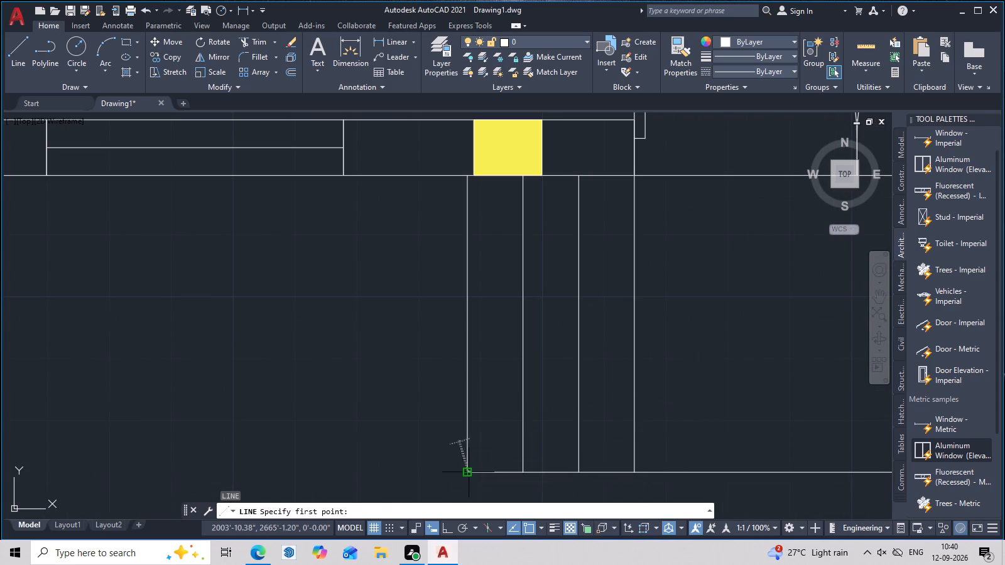
left_click(522, 323)
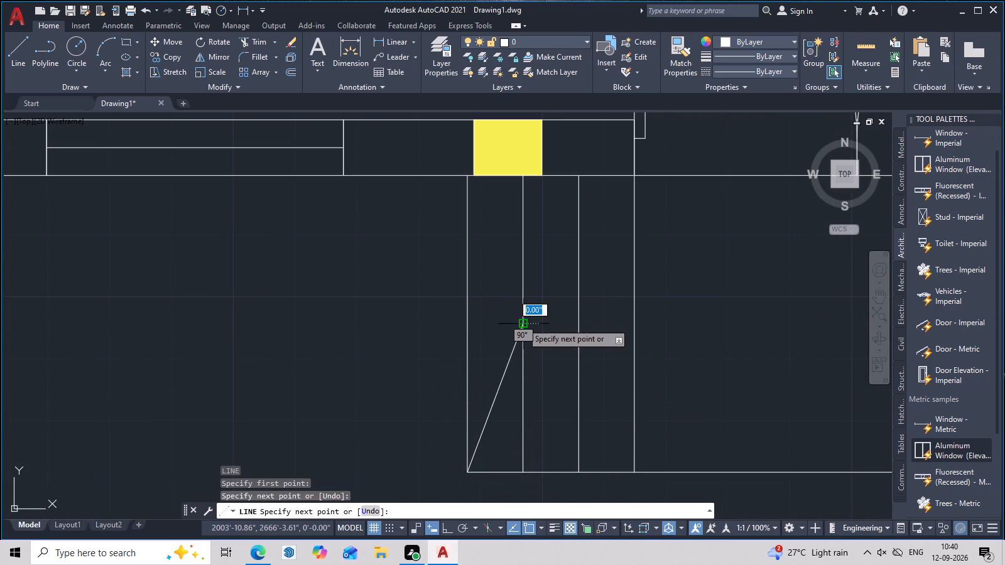
left_click(466, 177)
key("Escape")
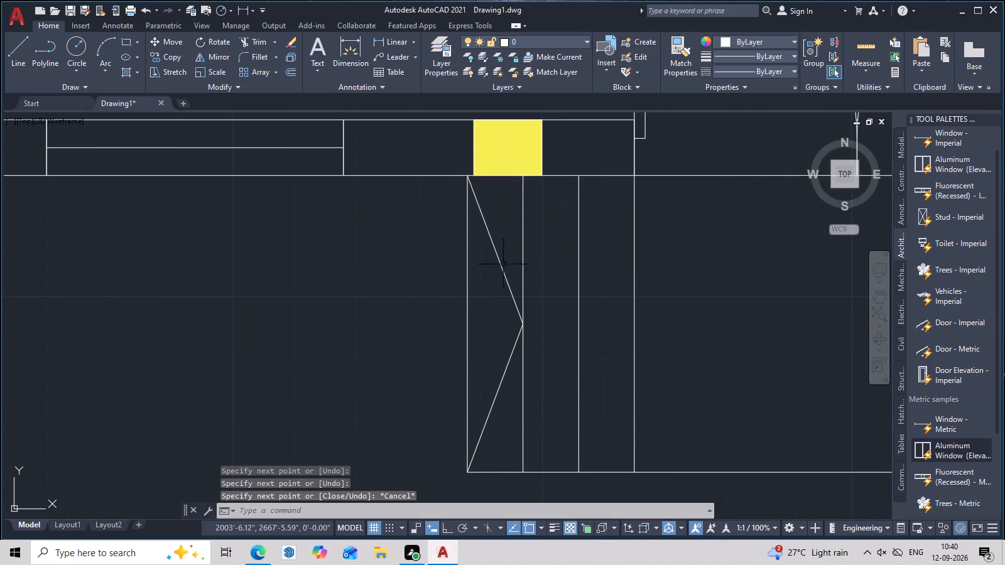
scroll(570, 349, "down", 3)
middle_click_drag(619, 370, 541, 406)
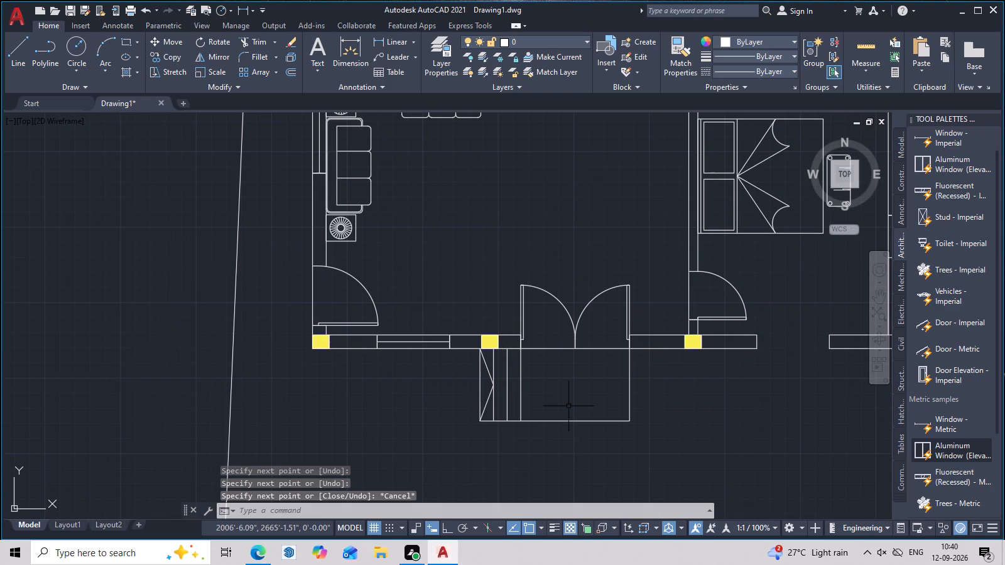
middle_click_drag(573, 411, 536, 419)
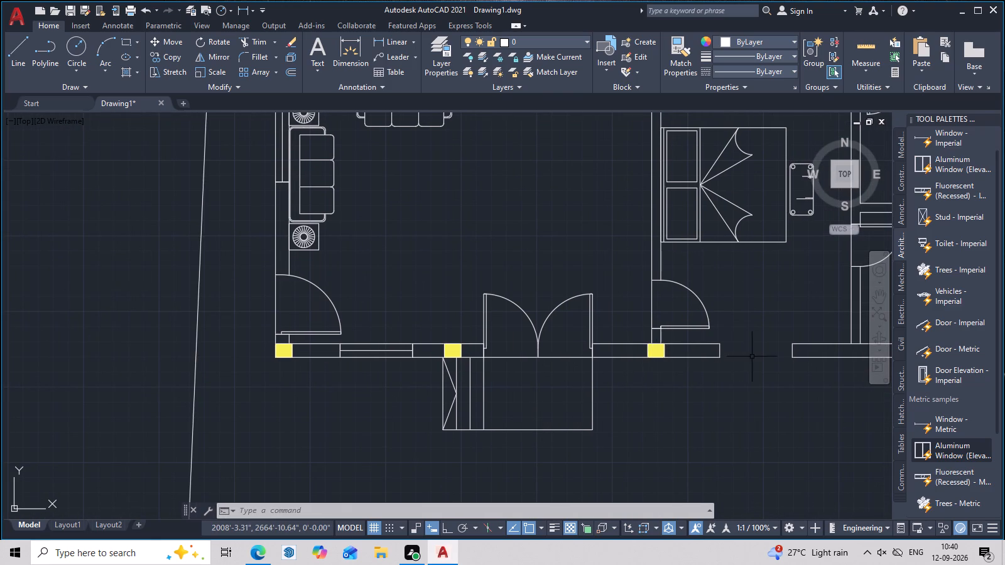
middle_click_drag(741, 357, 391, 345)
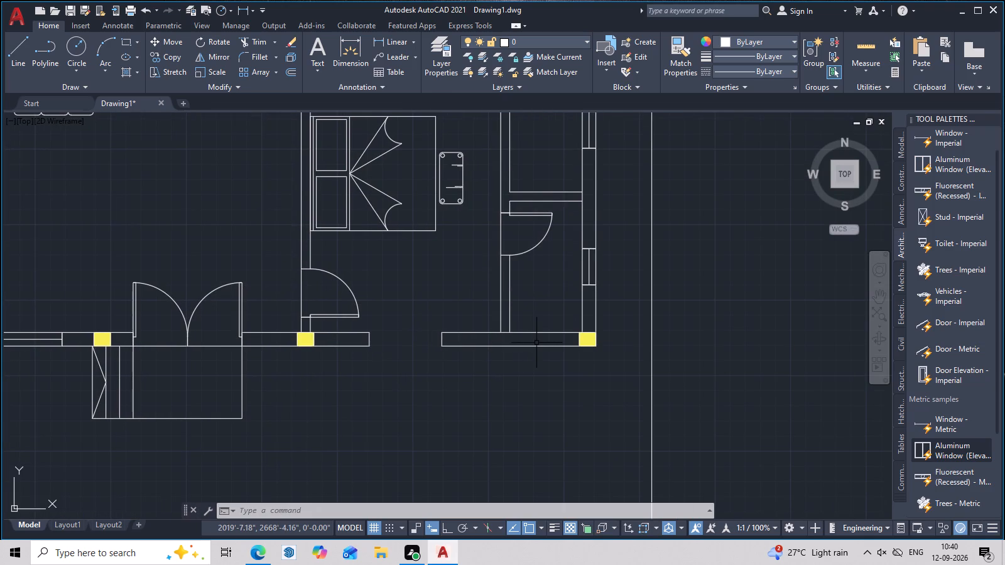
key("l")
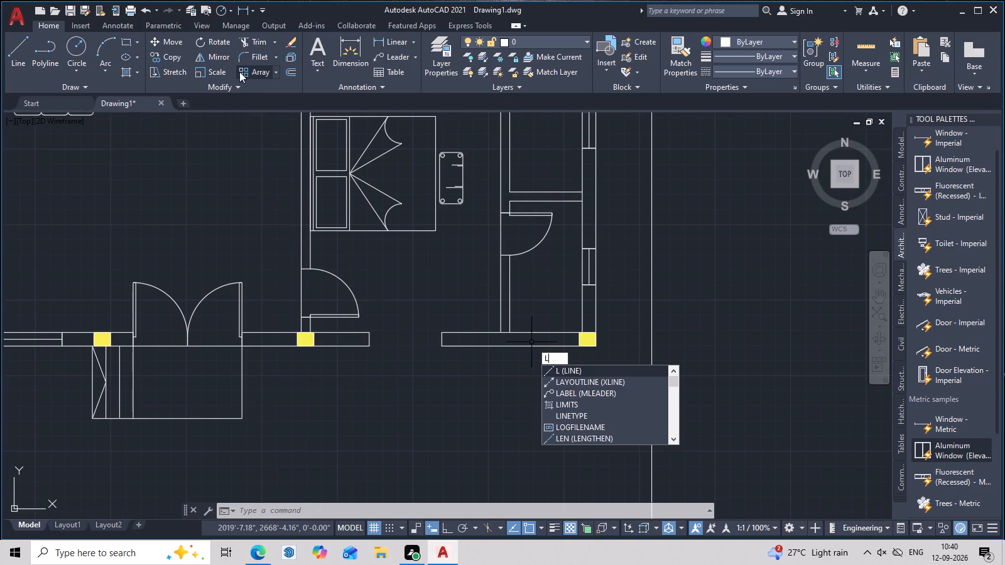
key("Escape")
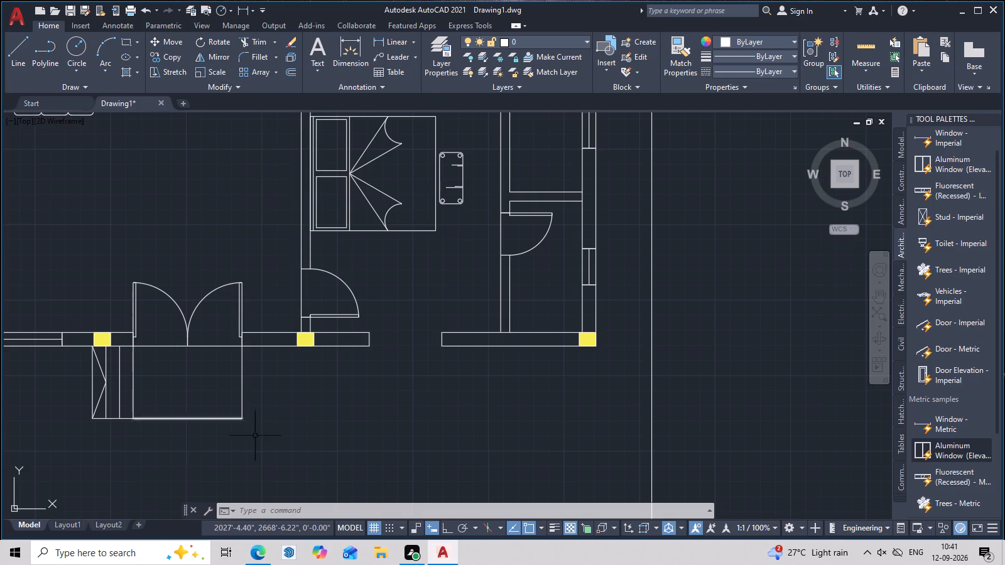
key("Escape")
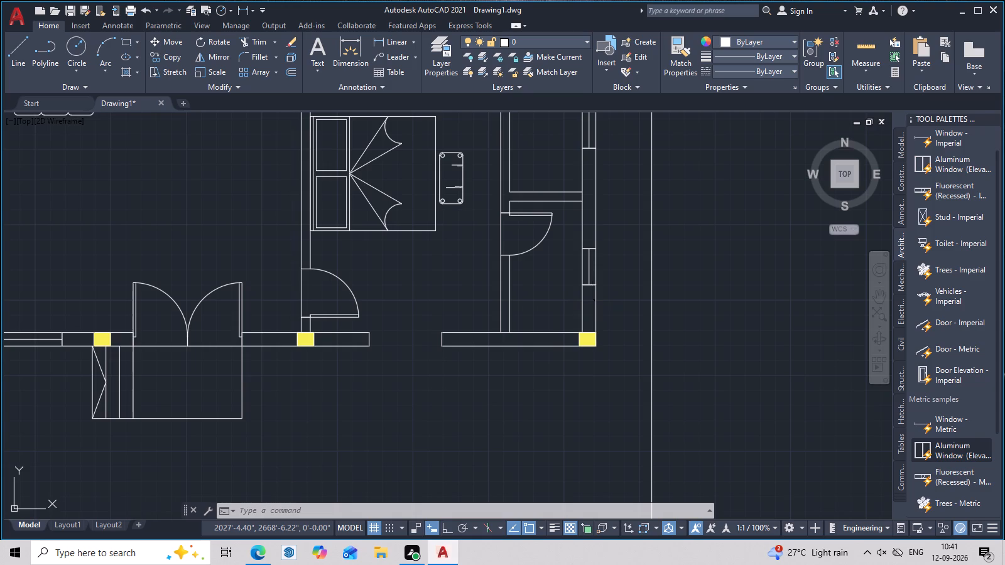
Draw a line 6'9" south from the building's southeast outer corner, continuing about 10'-6" west parallel to the south wall.
middle_click_drag(443, 296, 459, 247)
key("Escape")
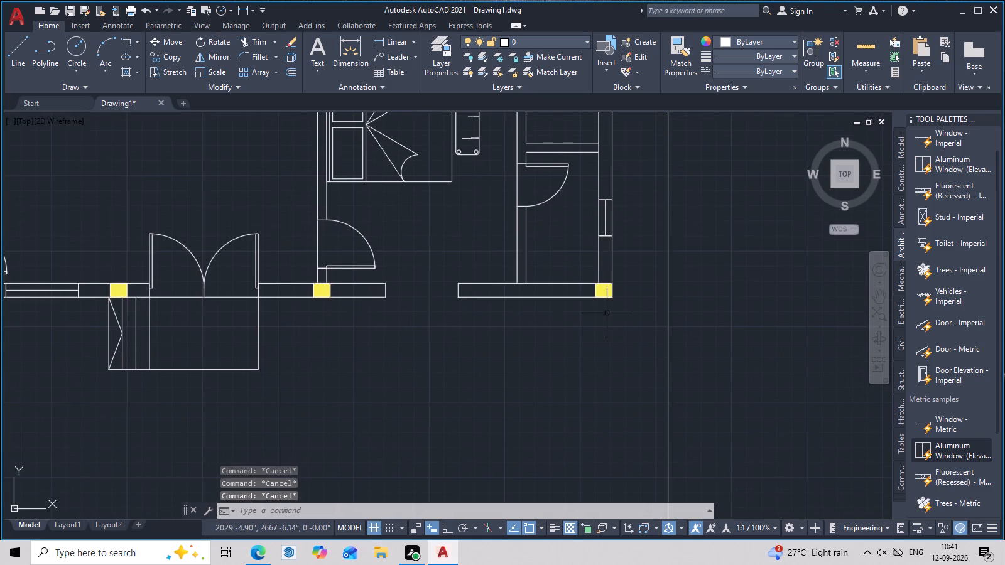
key("l")
key("space")
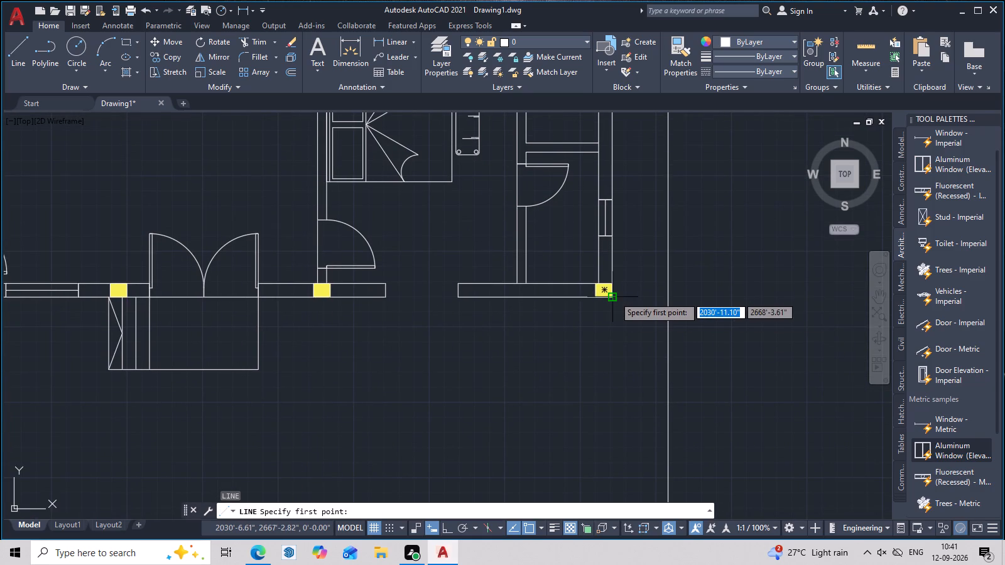
left_click(614, 298)
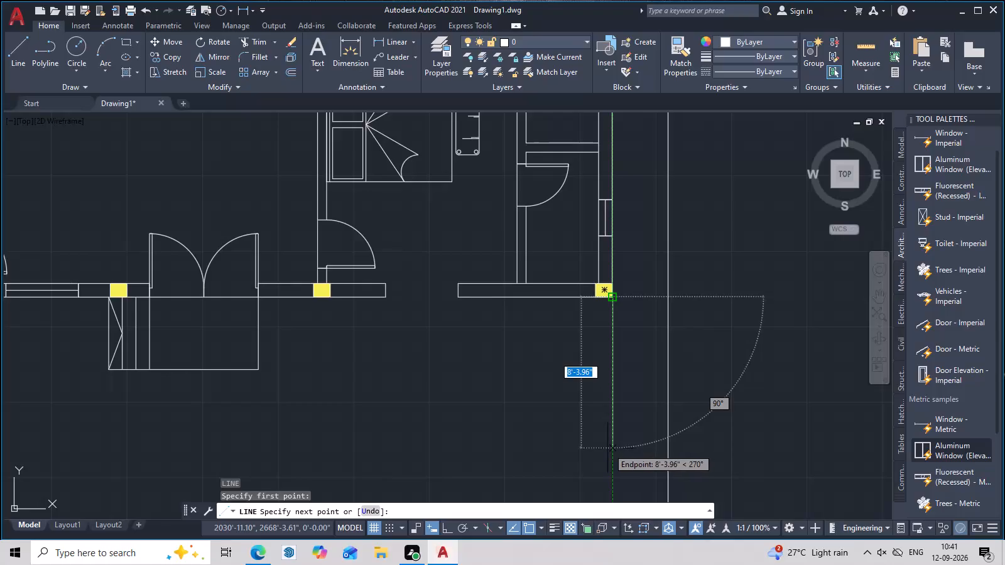
key("F8")
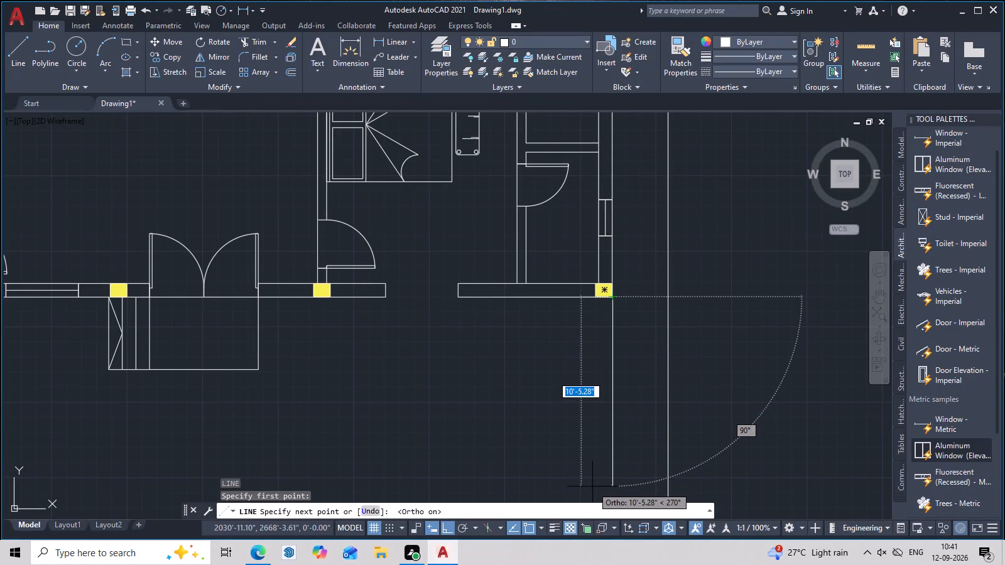
type("6'9\"")
key("space")
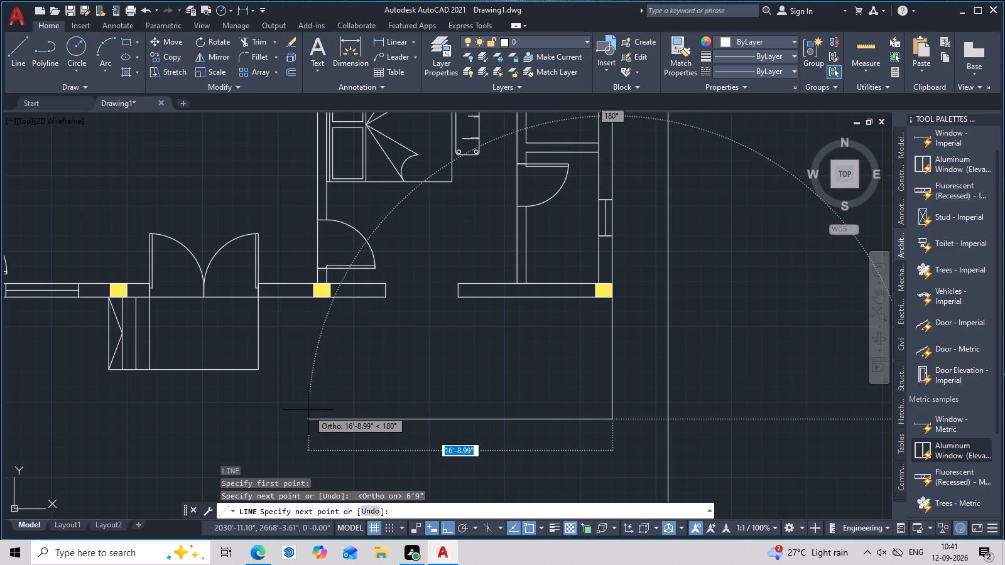
left_click(421, 395)
key("Escape")
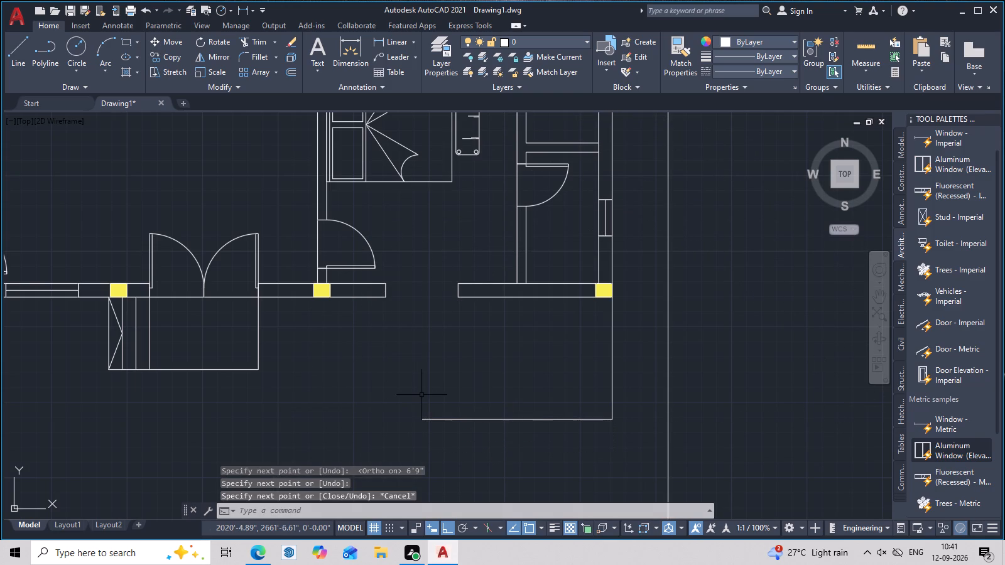
Draw a rectangle across the gap in the south wall, between the corners of the two wall ends.
type("rec")
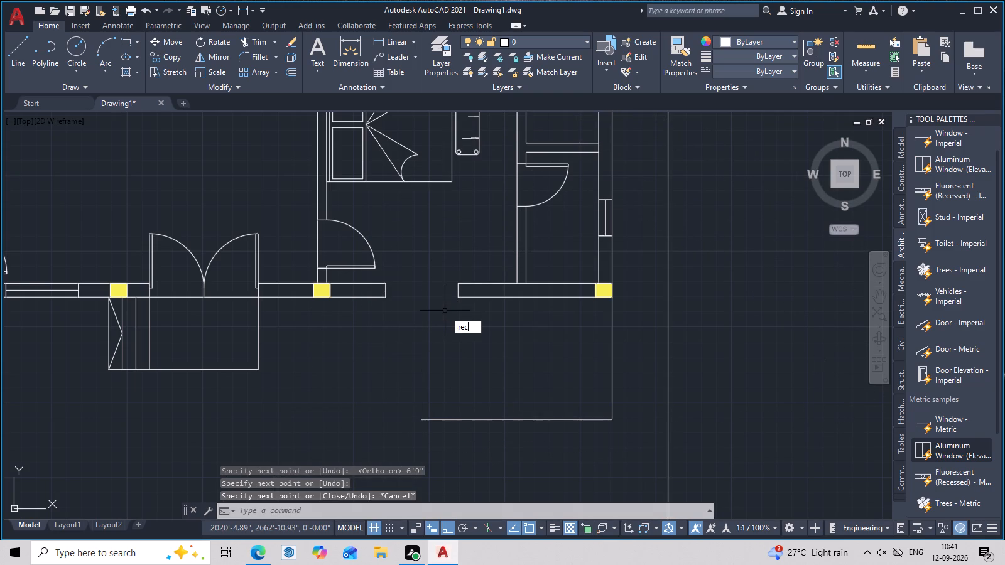
key("space")
left_click(385, 285)
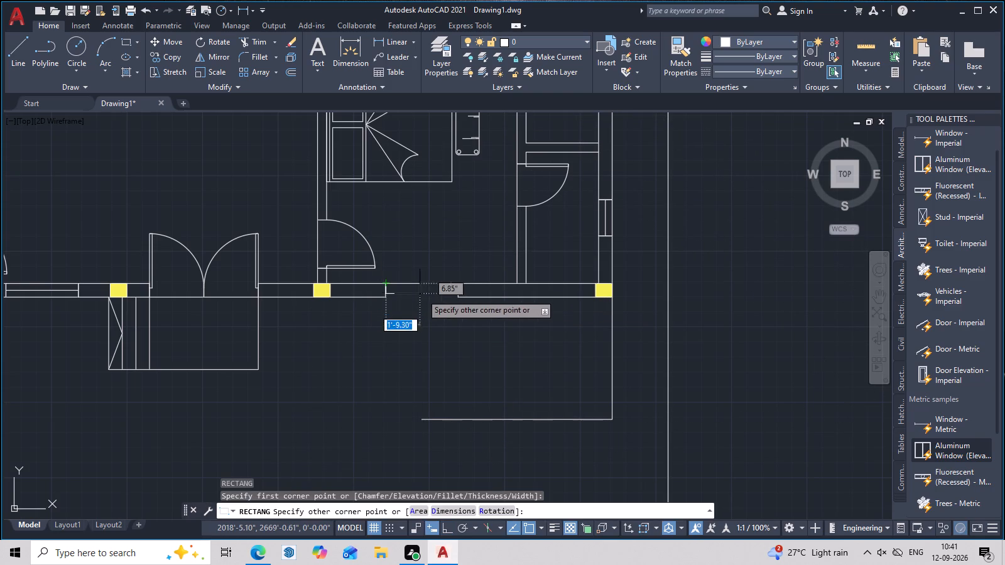
left_click(455, 296)
key("Escape")
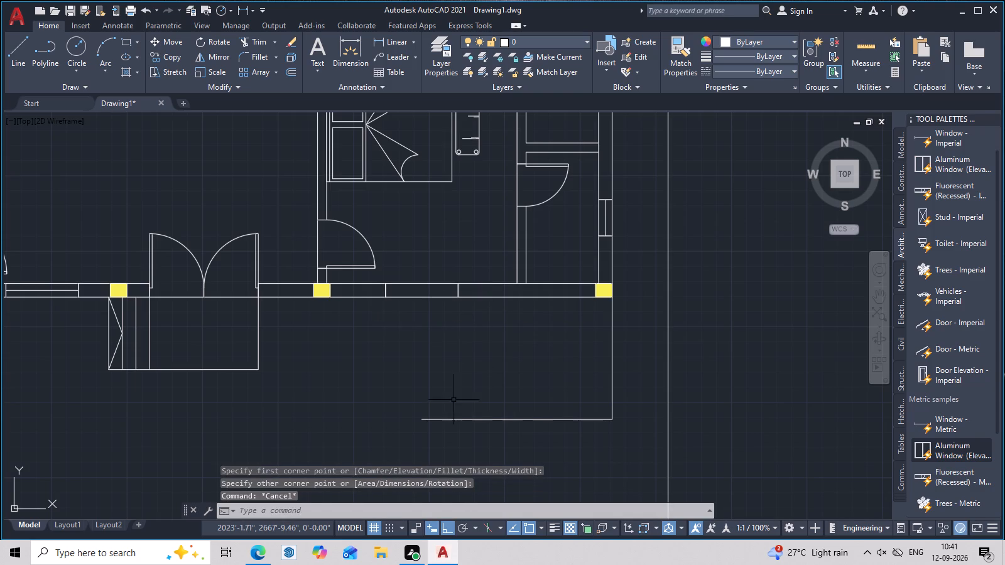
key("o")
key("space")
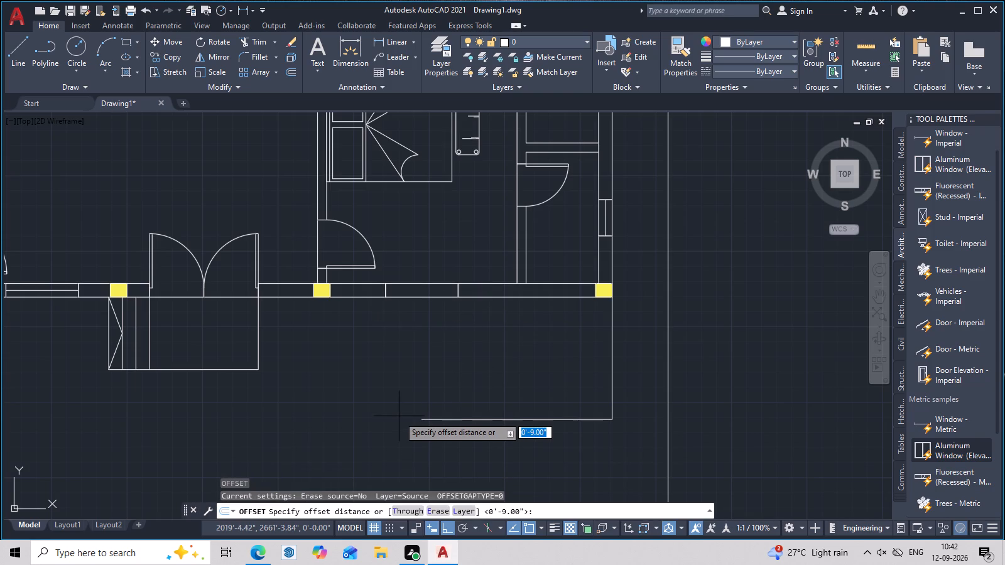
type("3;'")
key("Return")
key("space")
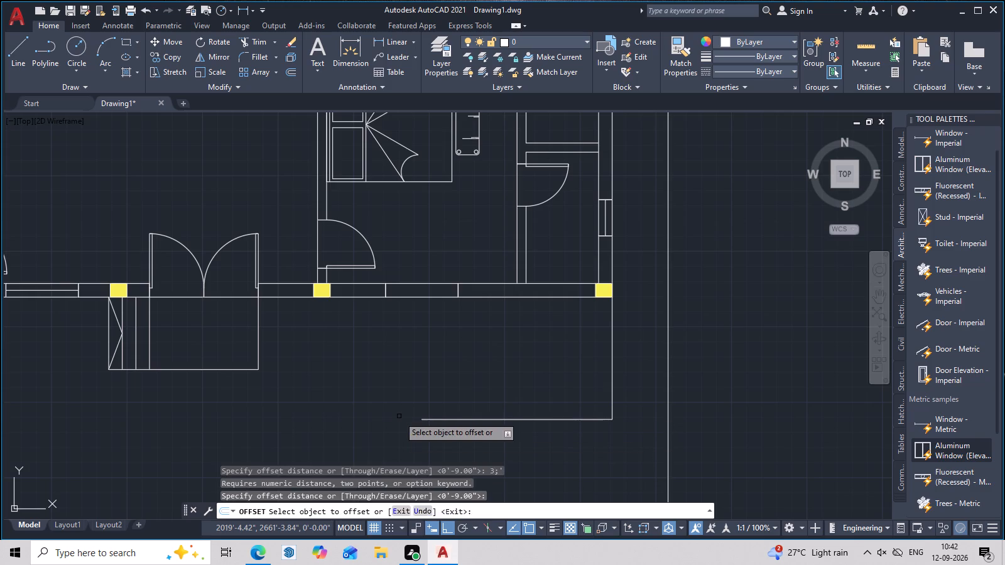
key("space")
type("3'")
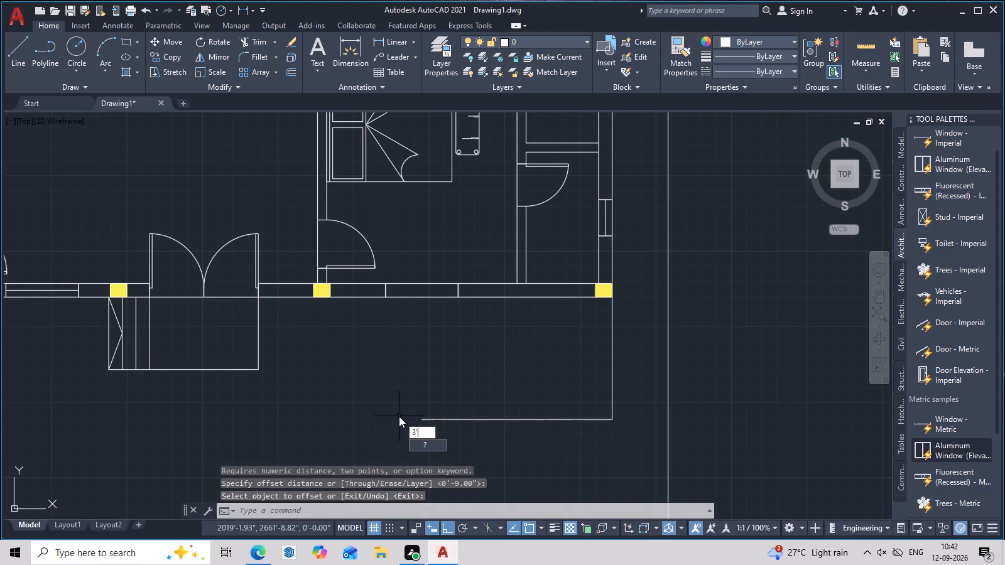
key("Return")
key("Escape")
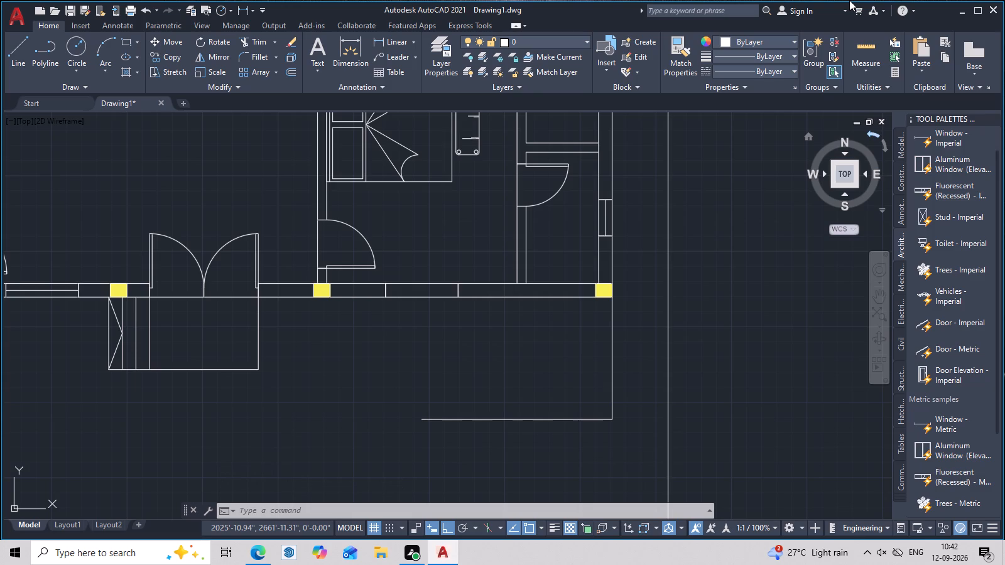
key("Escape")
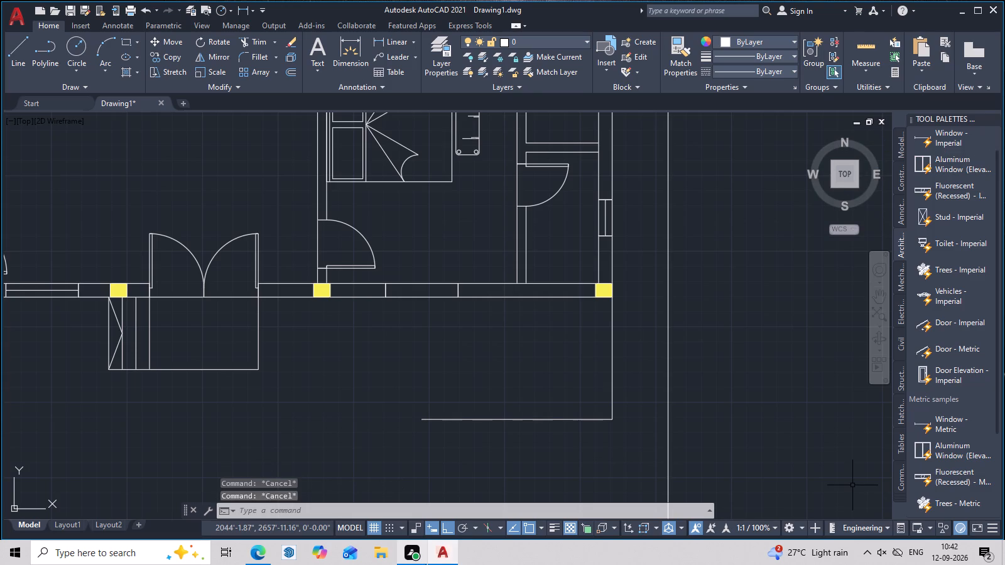
Offset the new southernmost horizontal line 3' north, toward the building.
type("o 3")
key("apostrophe")
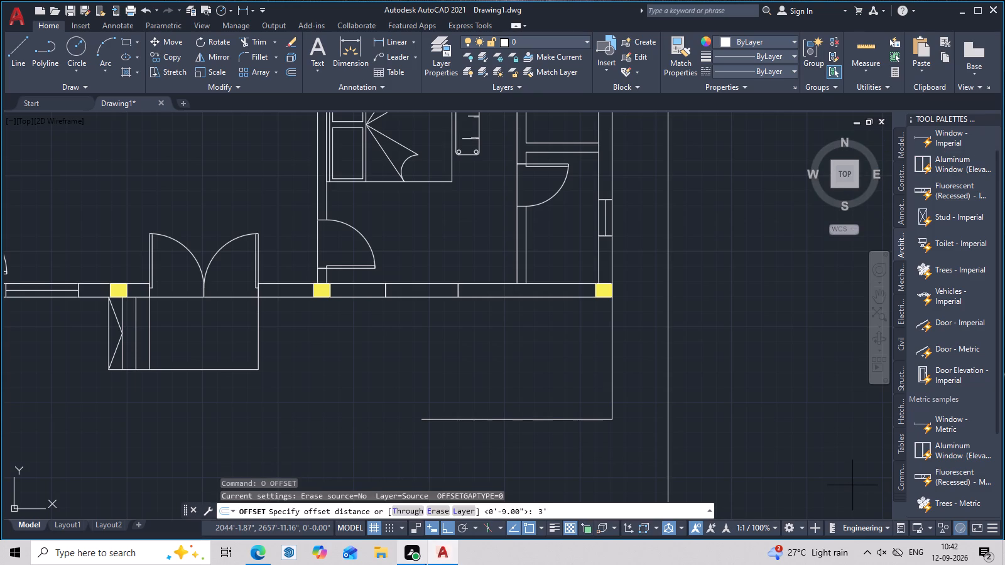
key("space")
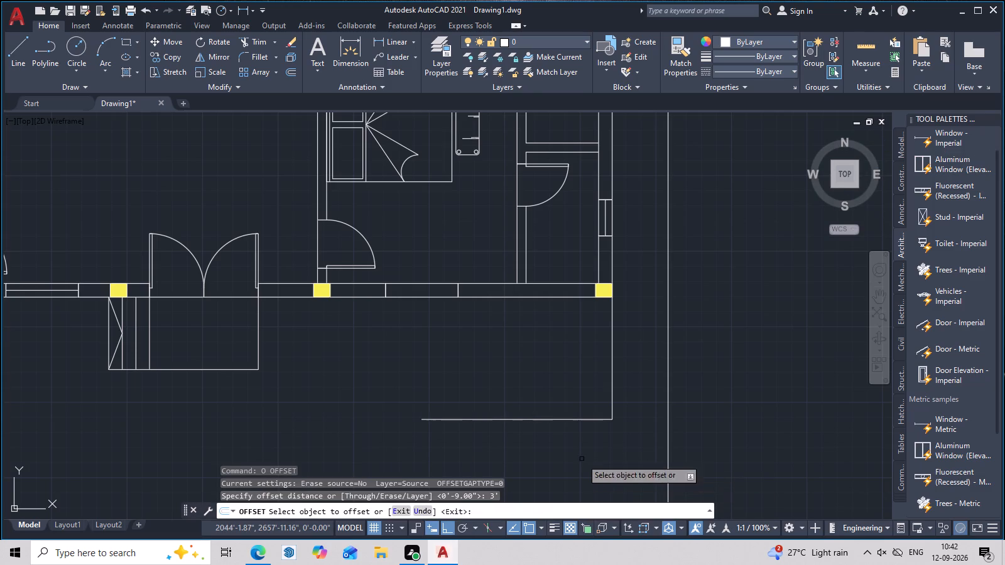
double_click(553, 419)
left_click(556, 350)
middle_click_drag(556, 350, 548, 385)
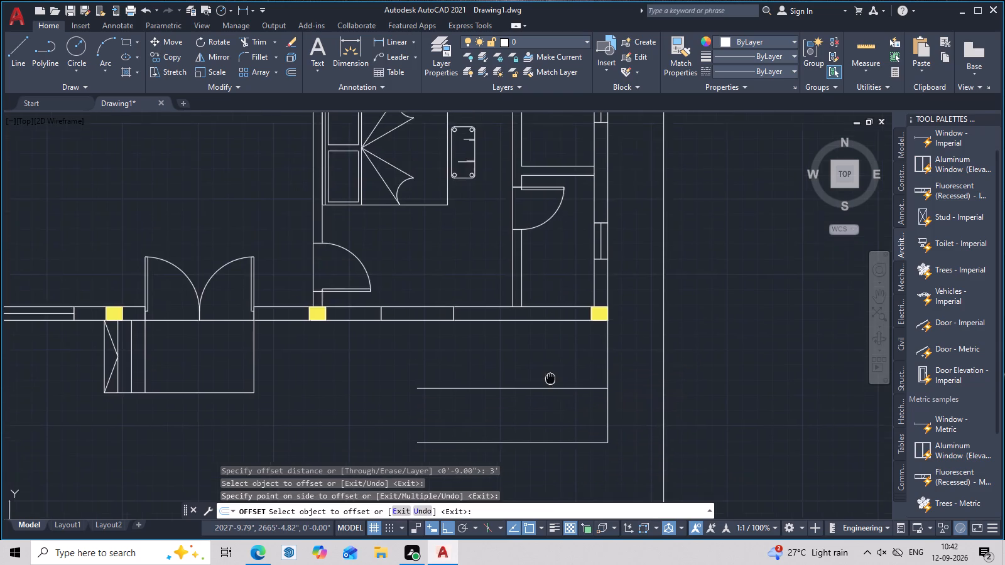
middle_click_drag(548, 385, 548, 386)
scroll(548, 386, "up", 2)
scroll(548, 386, "down", 2)
middle_click_drag(548, 396, 532, 358)
key("Escape")
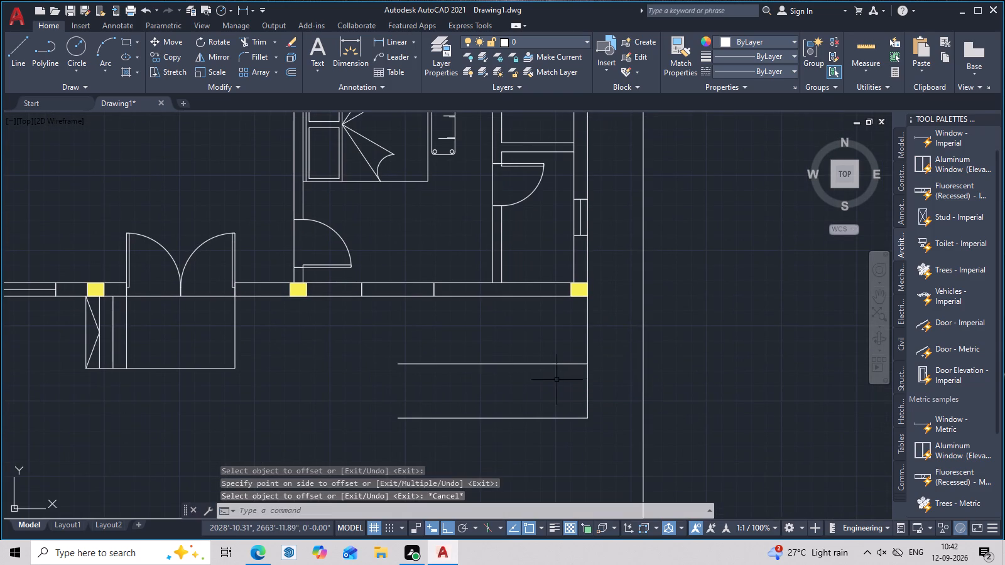
Offset the outer face of the south wall's eastern segment 3' outward.
middle_click_drag(562, 379, 592, 383)
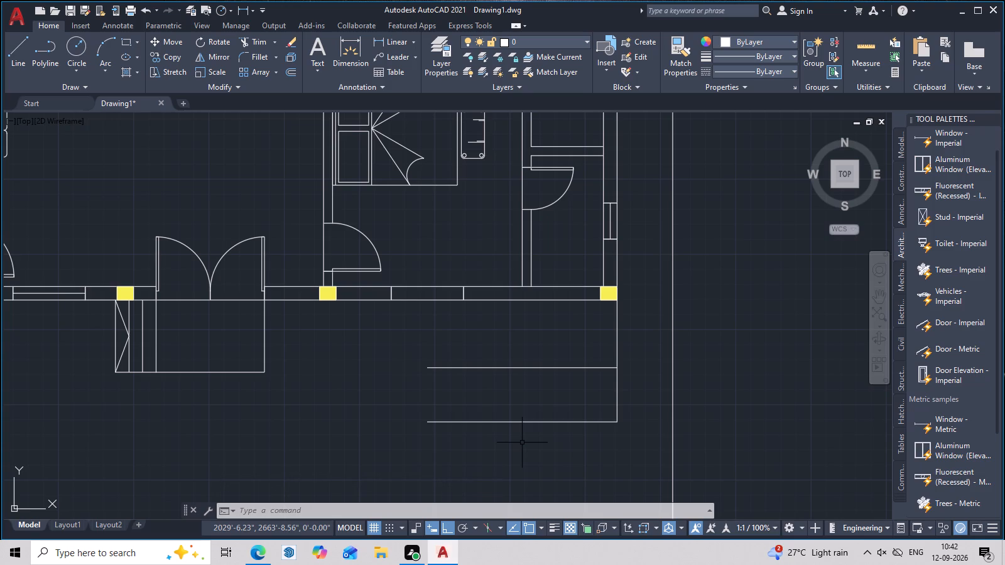
type("o")
key("space")
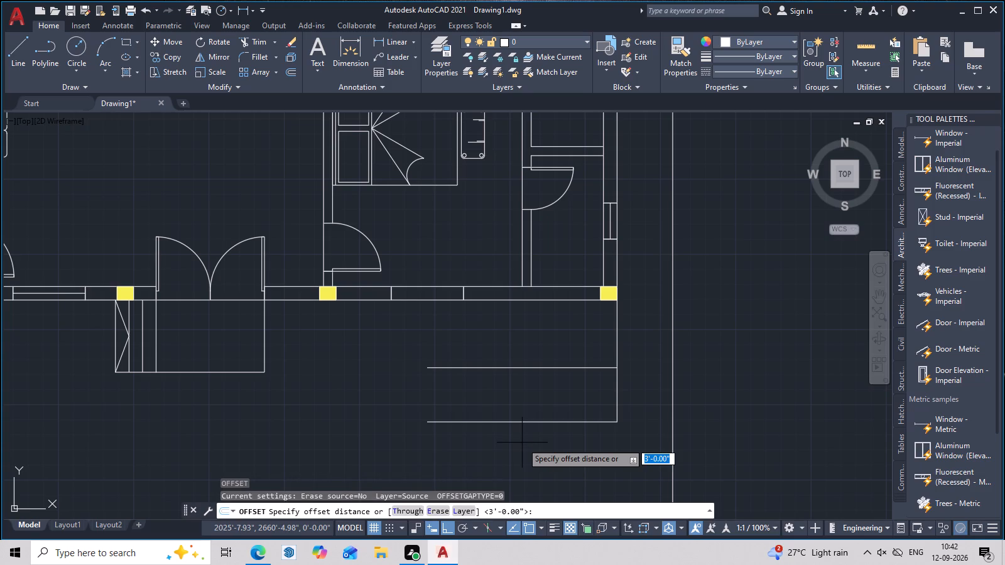
key("space")
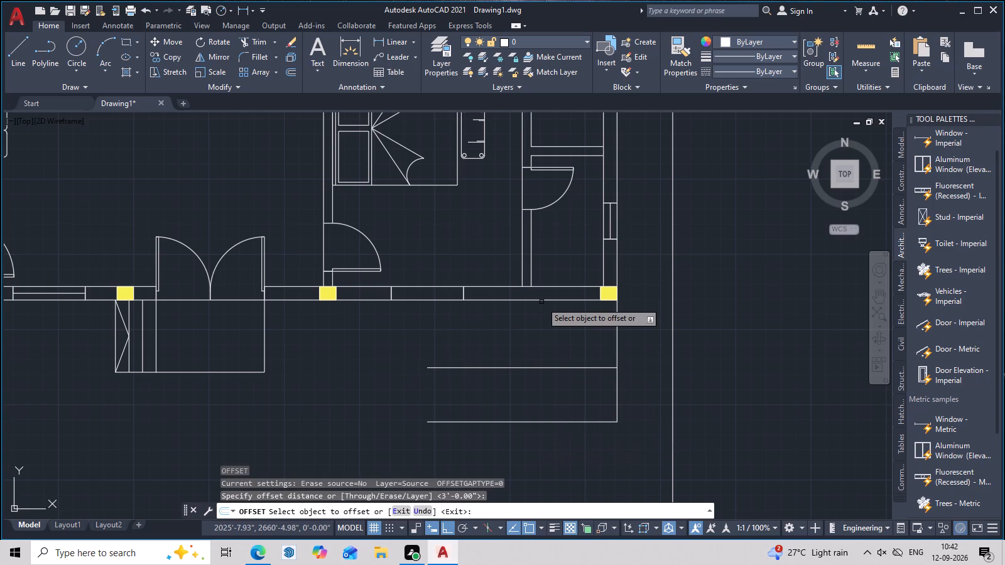
double_click(542, 300)
left_click(537, 329)
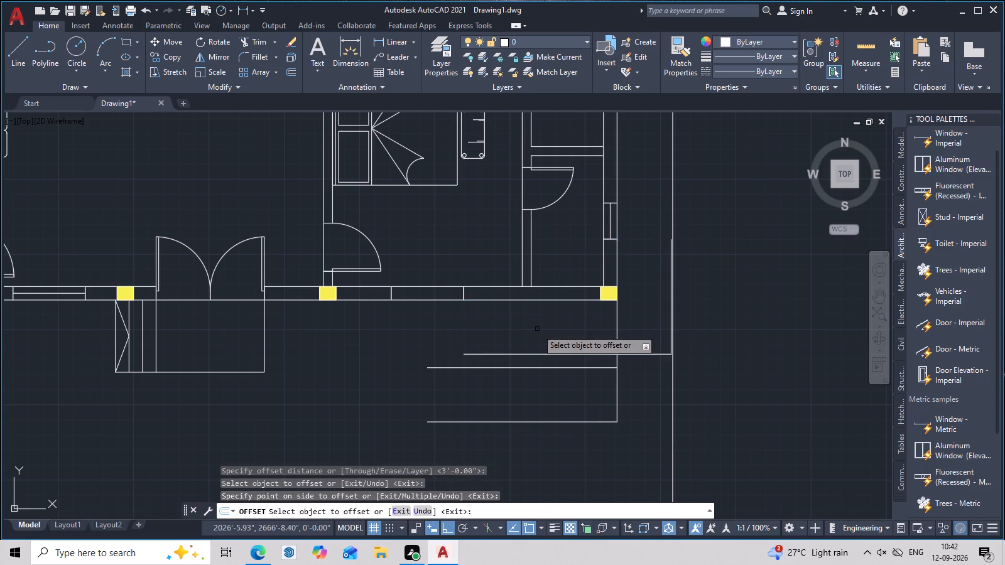
key("Escape")
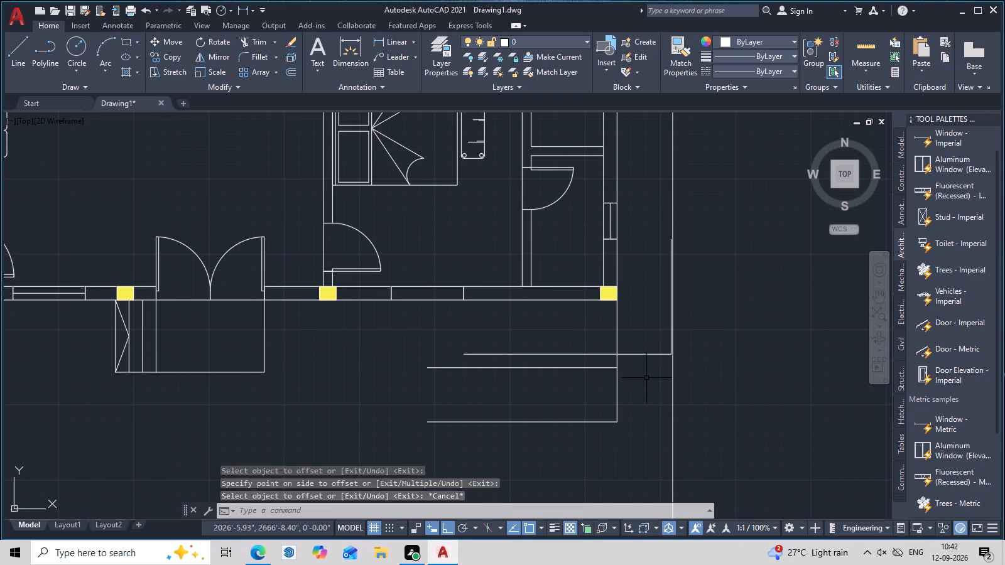
Trim away the offset wall outline's horizontal and vertical parts lying east of the 6'9" line.
key("t")
key("Escape")
type("tr")
key("space")
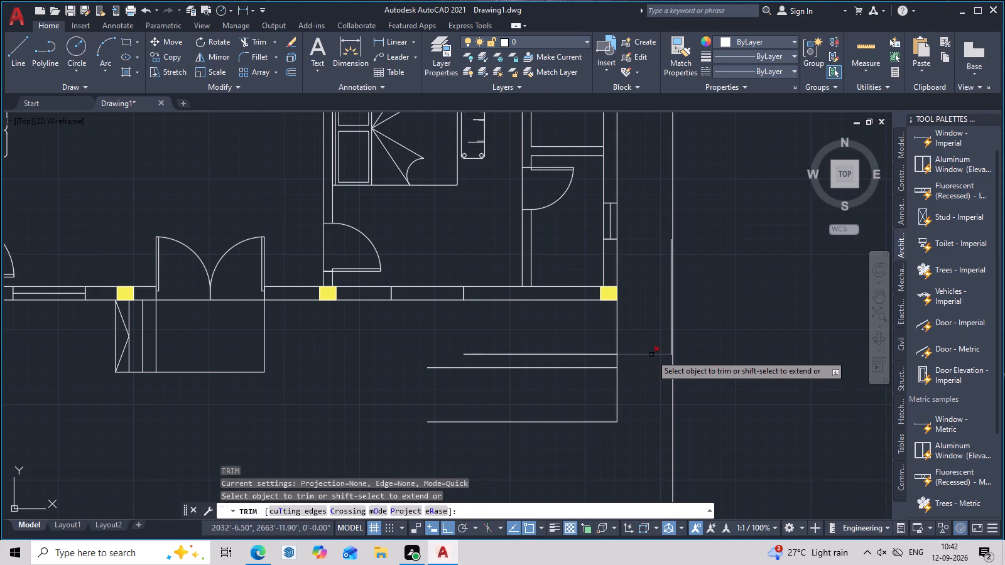
left_click(651, 355)
scroll(671, 346, "up", 2)
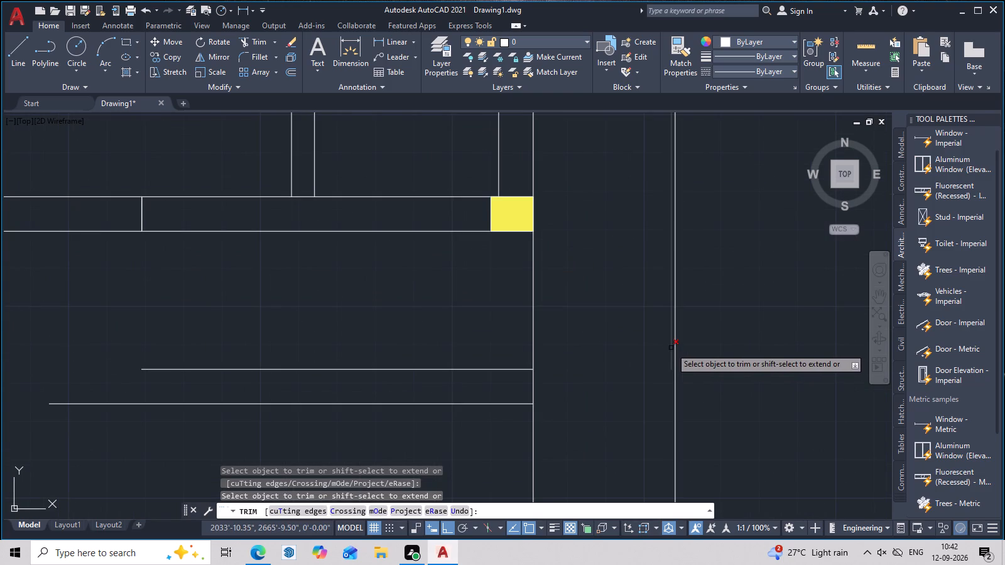
left_click(671, 348)
scroll(614, 367, "down", 5)
middle_click_drag(612, 365, 612, 387)
scroll(605, 387, "up", 5)
scroll(580, 399, "down", 2)
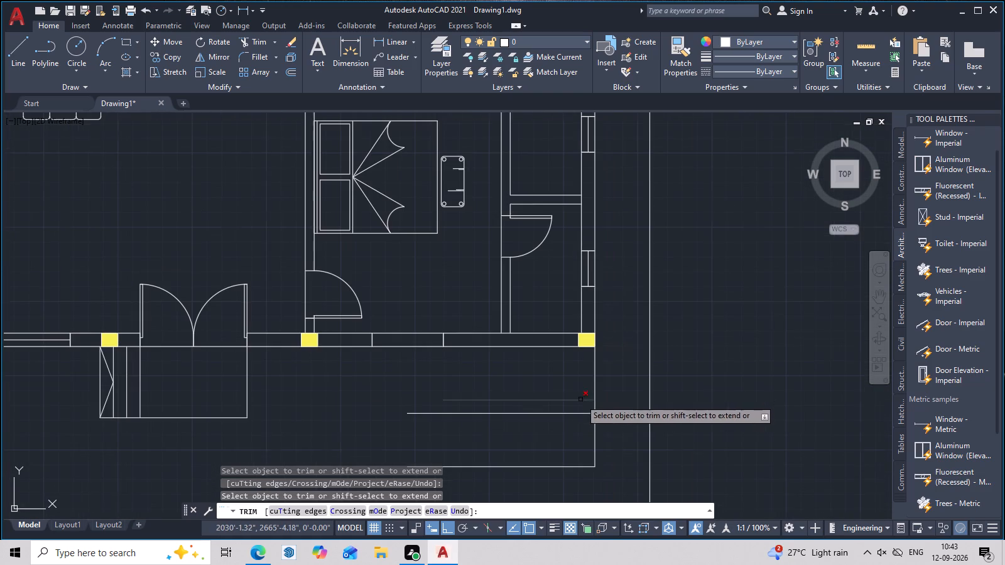
key("Escape")
Draw a vertical line joining the west ends of the two southernmost horizontal lines, closing the 3' wide strip.
middle_click_drag(450, 438, 483, 422)
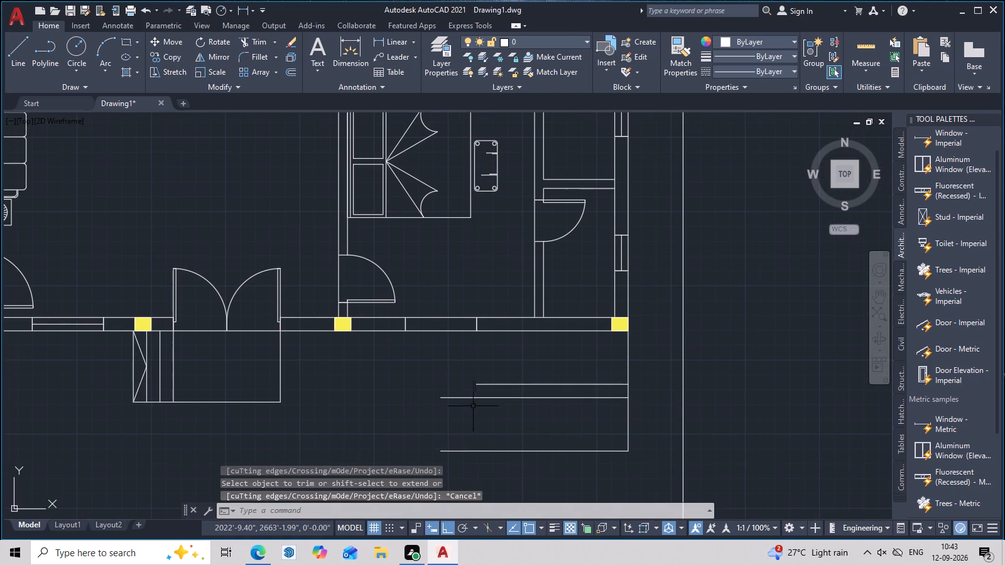
key("Escape")
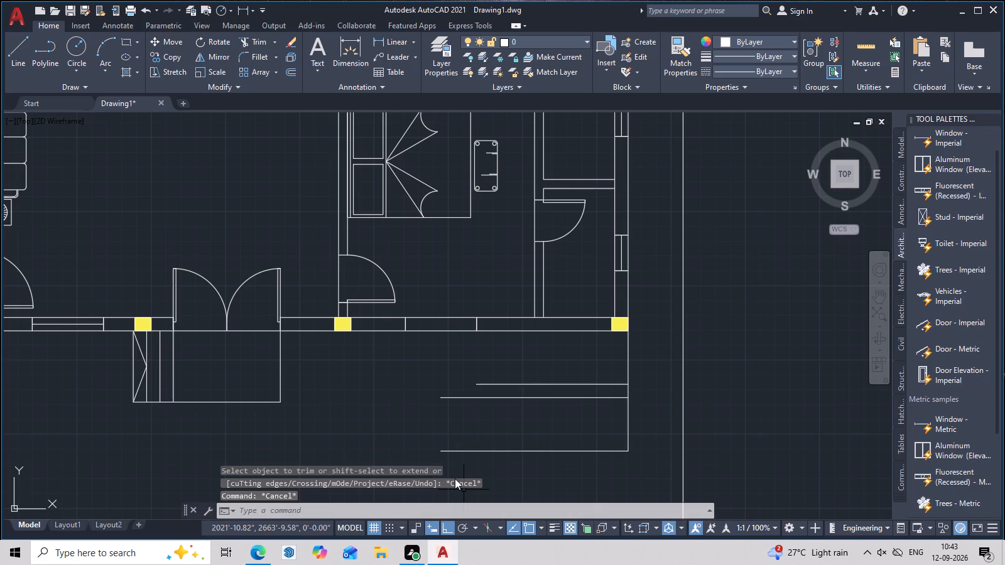
type("l")
key("space")
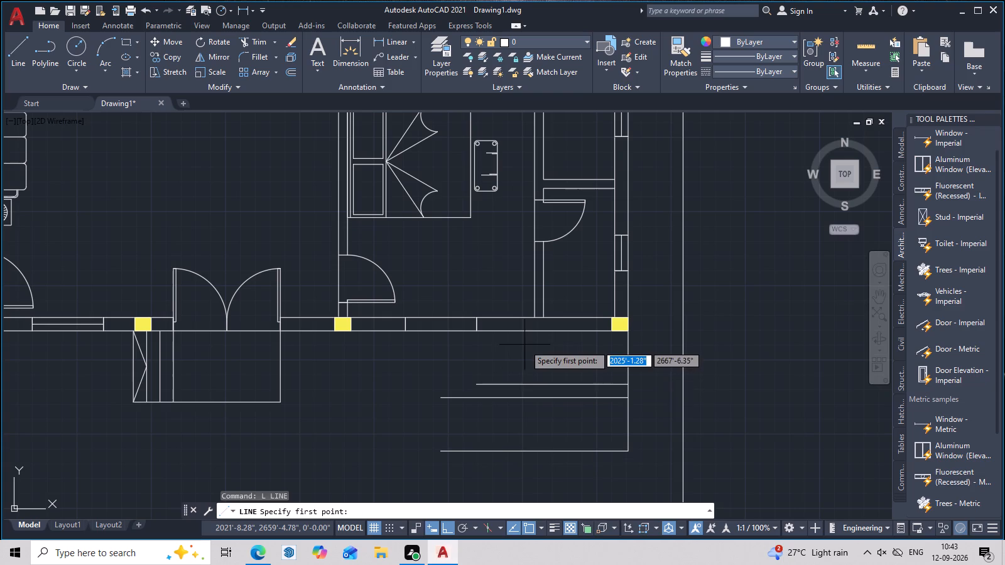
middle_click_drag(445, 468, 482, 434)
scroll(485, 419, "up", 2)
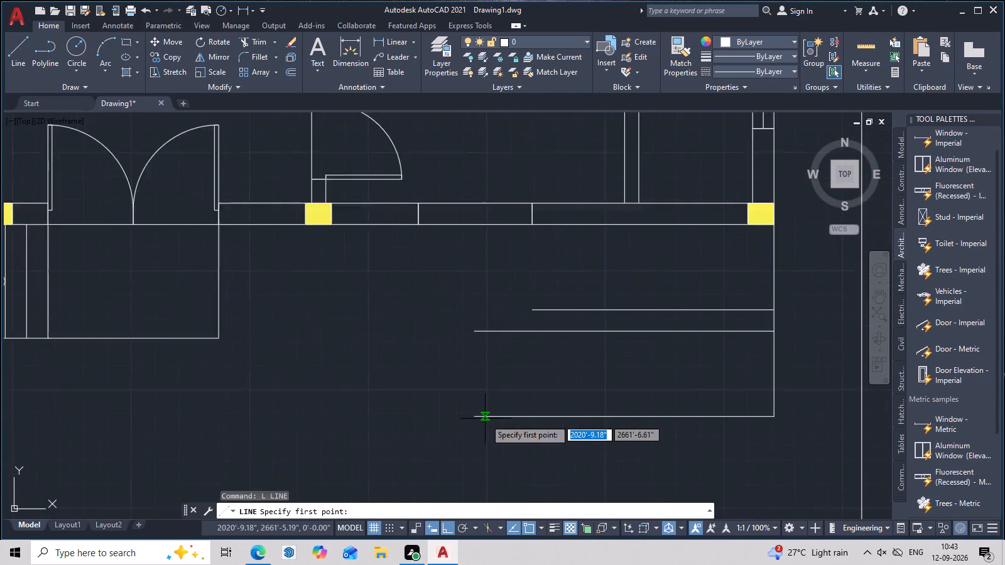
middle_click_drag(485, 419, 483, 450)
double_click(467, 451)
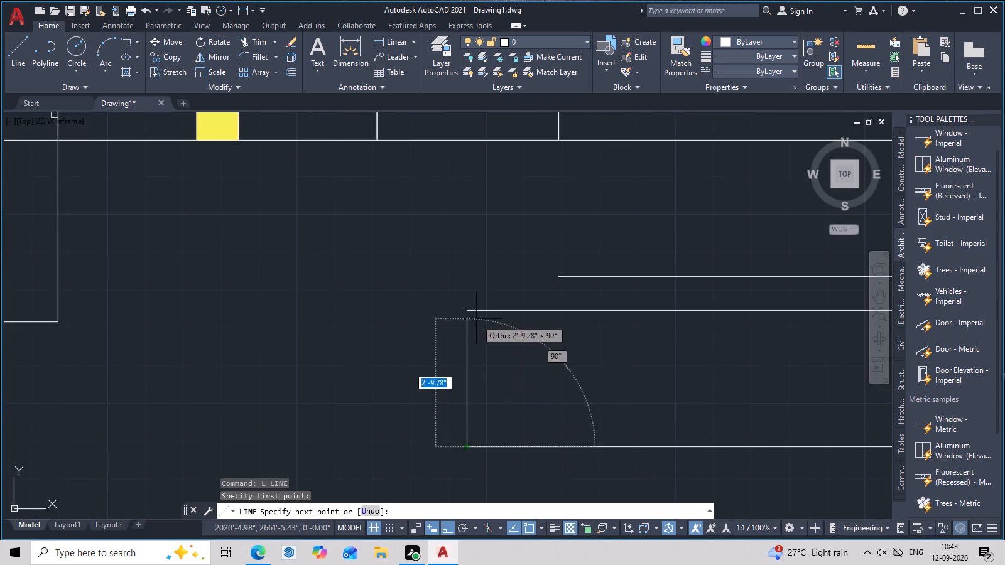
left_click(469, 308)
key("Escape")
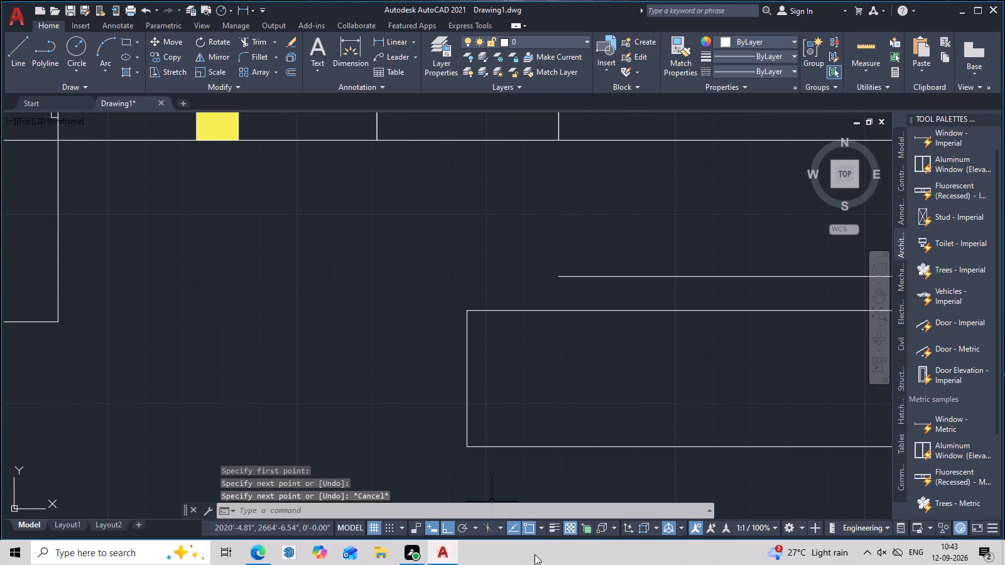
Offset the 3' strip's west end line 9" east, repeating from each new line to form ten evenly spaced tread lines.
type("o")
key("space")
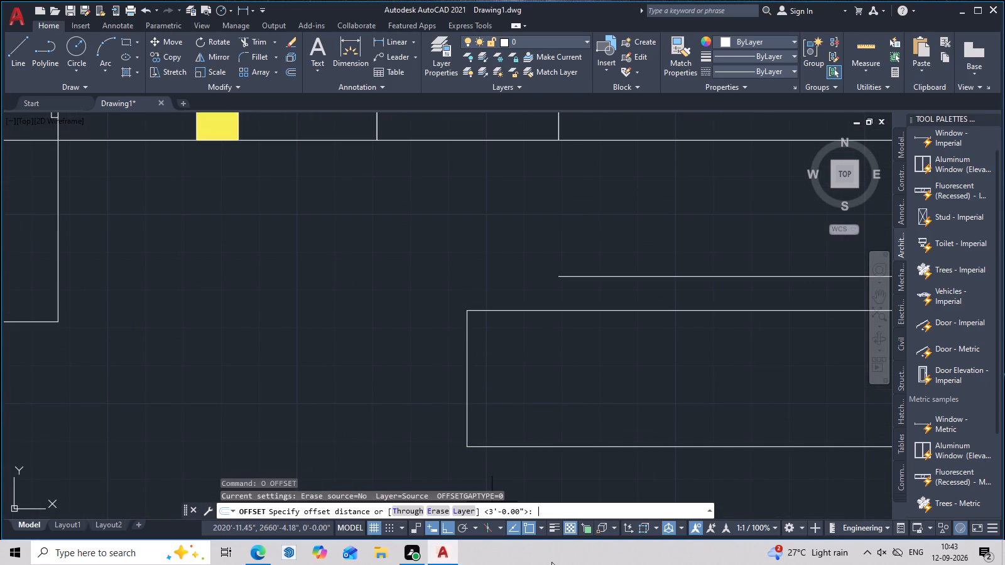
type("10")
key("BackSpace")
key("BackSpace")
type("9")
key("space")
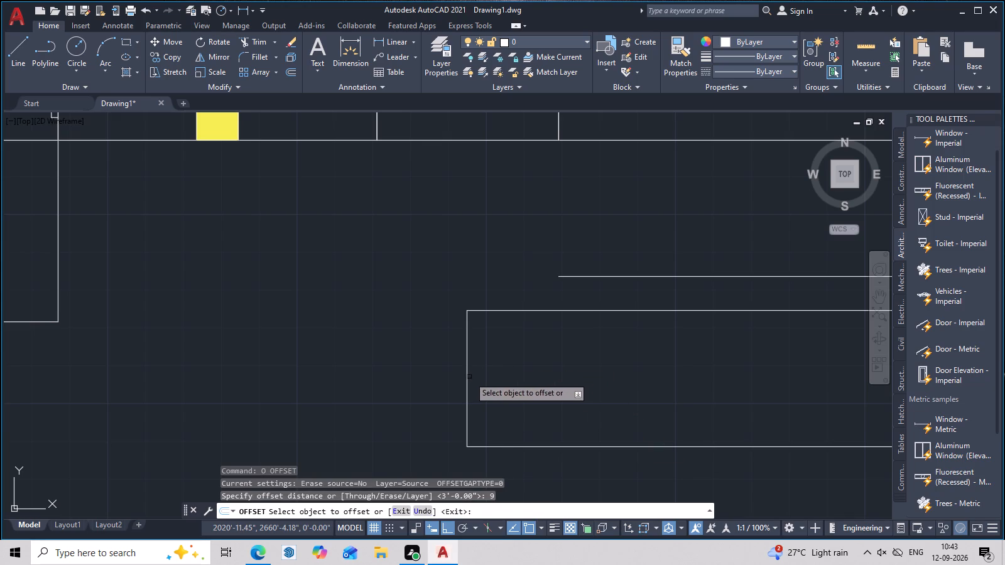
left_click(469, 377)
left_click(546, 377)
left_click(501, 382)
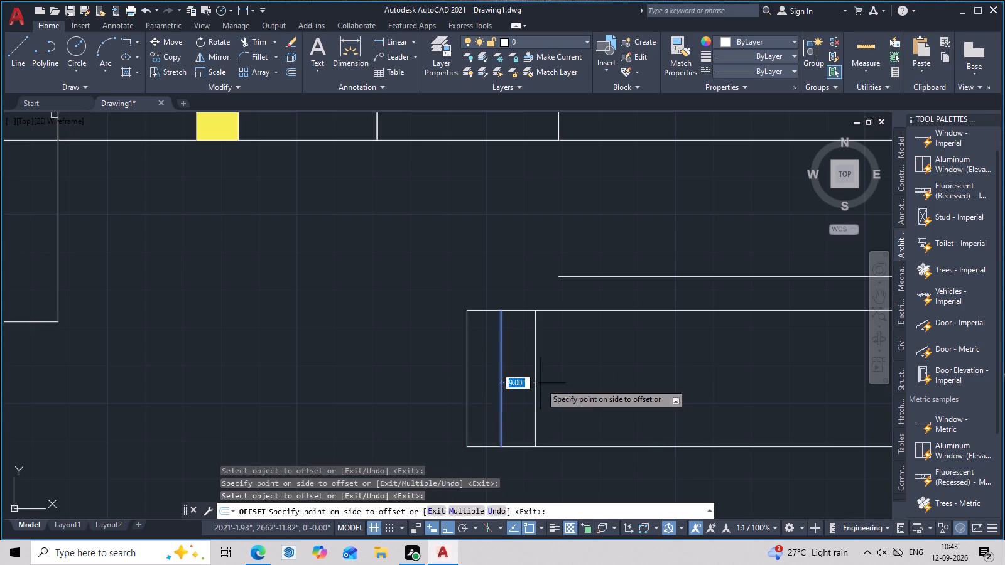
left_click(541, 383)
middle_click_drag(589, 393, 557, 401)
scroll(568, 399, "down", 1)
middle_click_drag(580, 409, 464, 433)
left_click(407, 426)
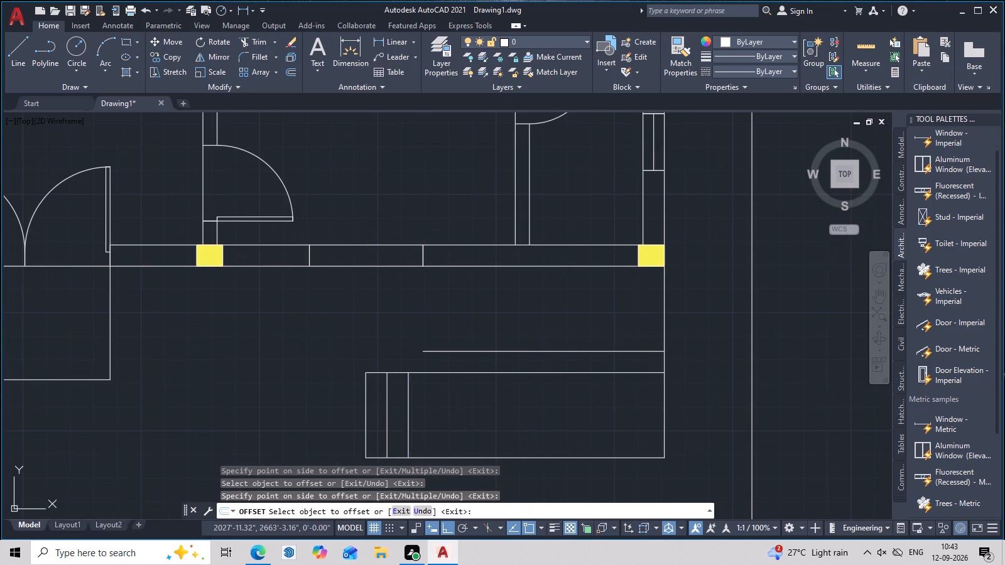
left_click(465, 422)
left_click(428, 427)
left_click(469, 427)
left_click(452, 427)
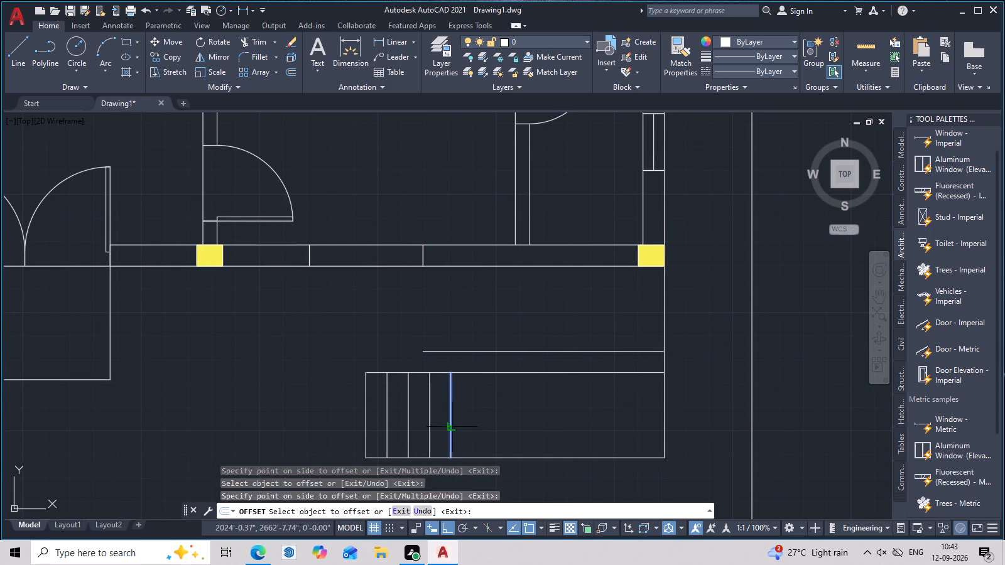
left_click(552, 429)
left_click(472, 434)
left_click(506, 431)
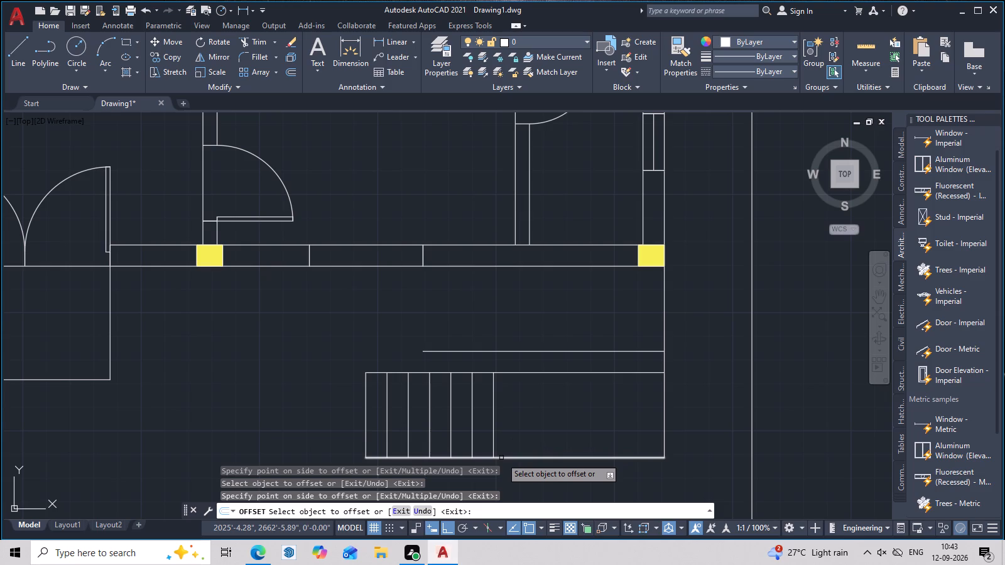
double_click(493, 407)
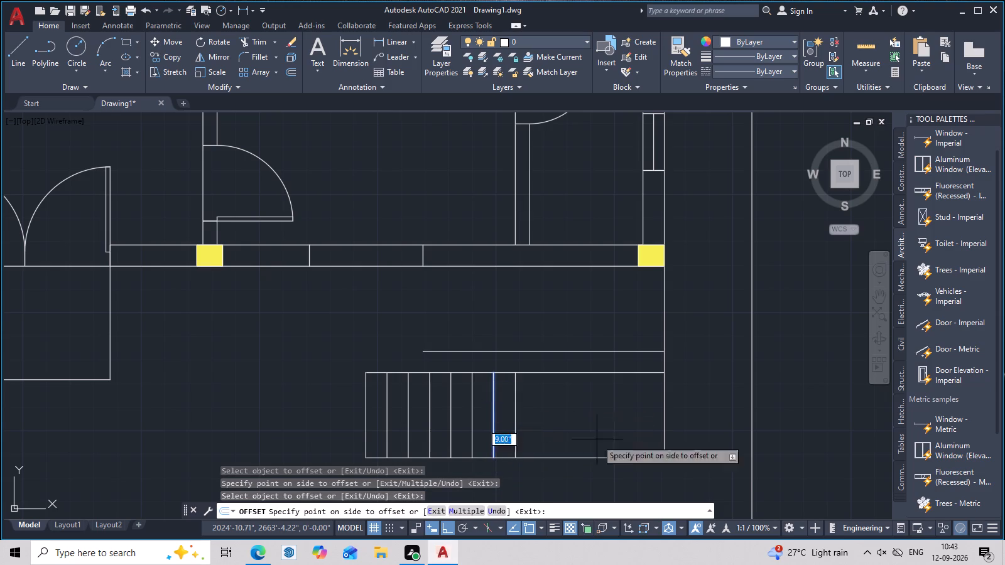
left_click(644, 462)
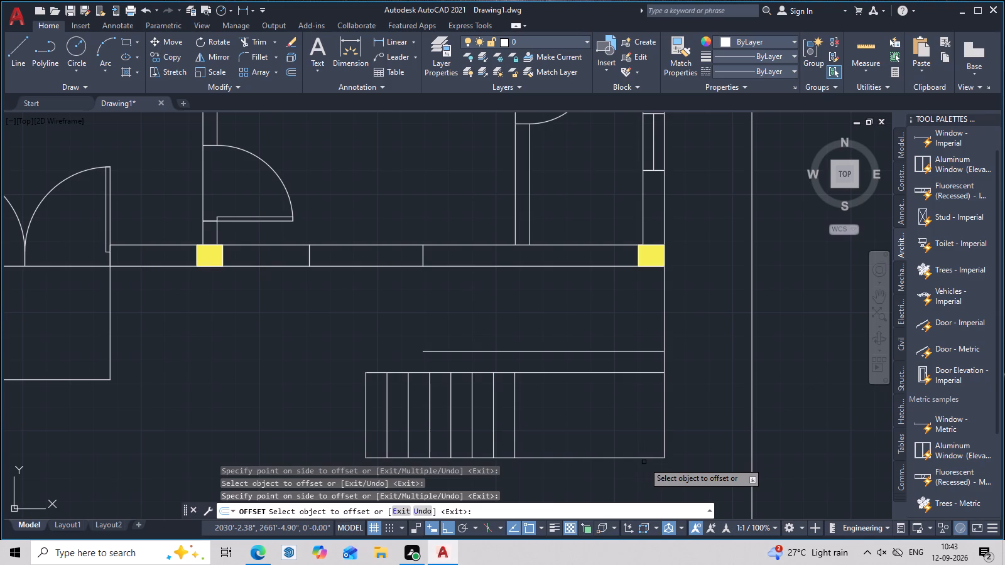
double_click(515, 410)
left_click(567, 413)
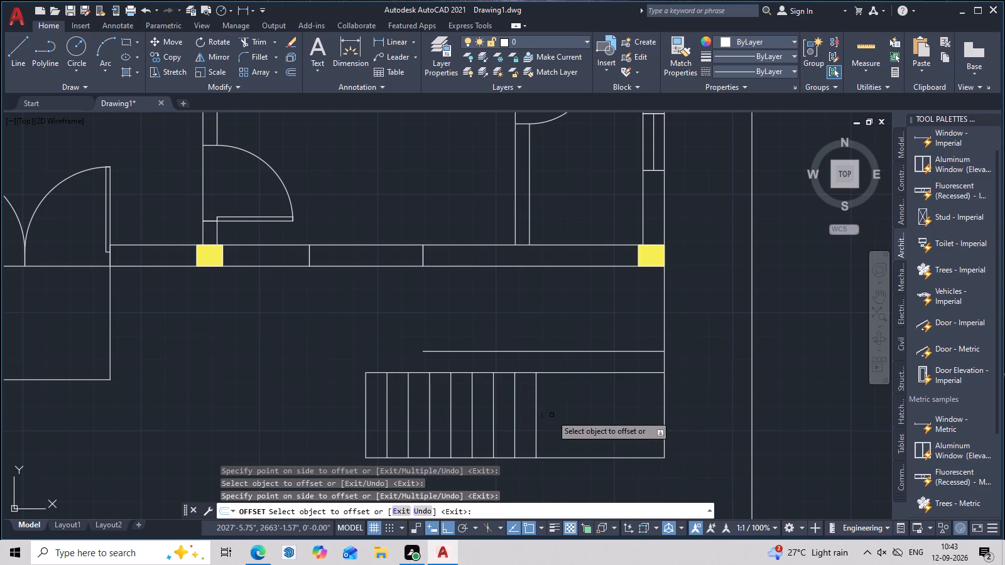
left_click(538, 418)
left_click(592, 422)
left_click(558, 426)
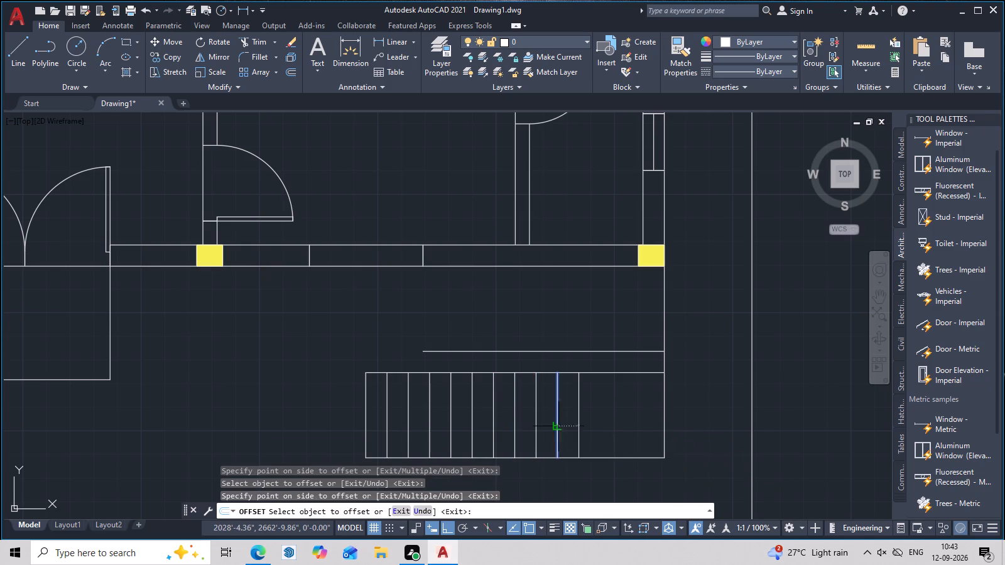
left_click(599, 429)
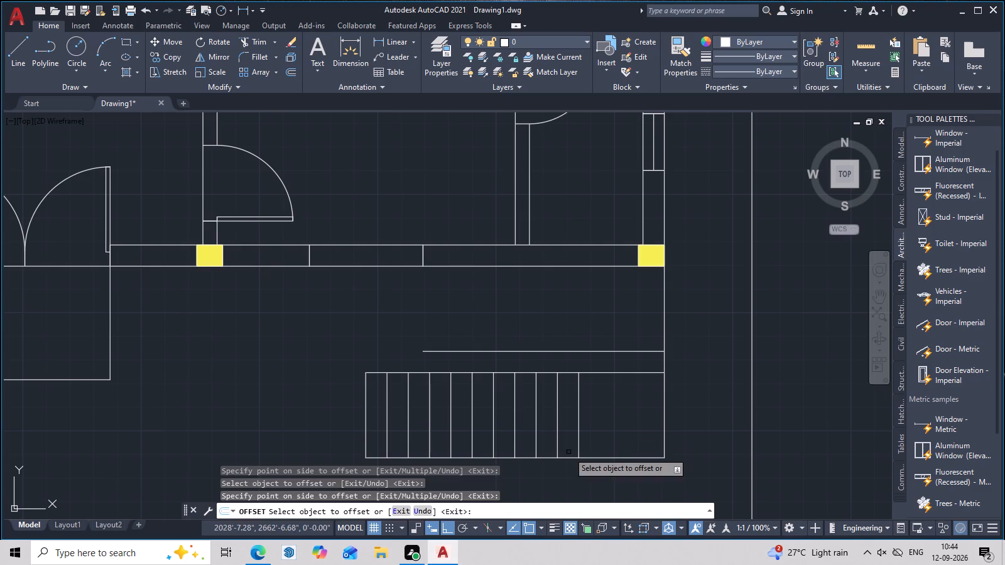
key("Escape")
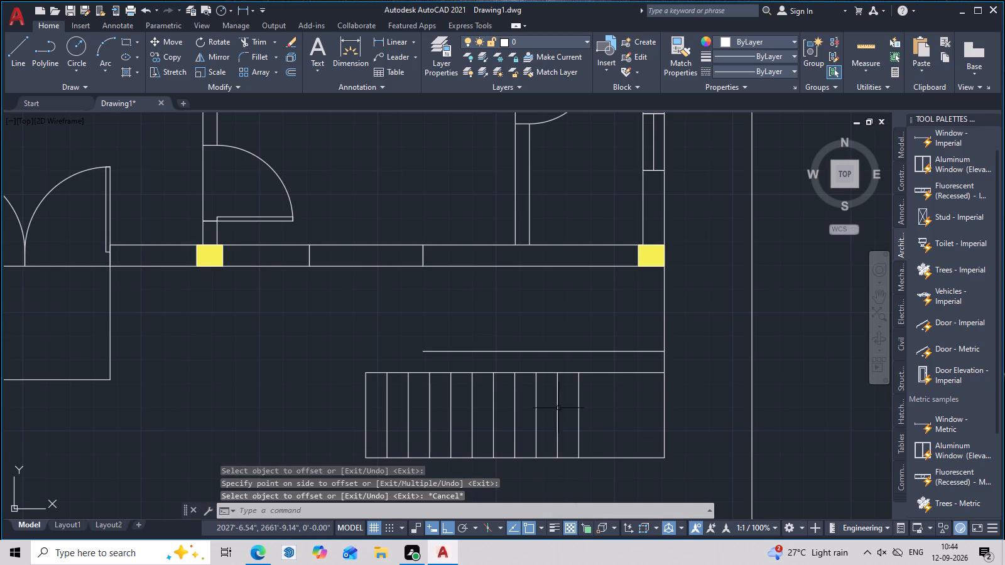
Offset the vertical line at the east end of the strips 3' west, marking the landing edge.
scroll(555, 417, "up", 1)
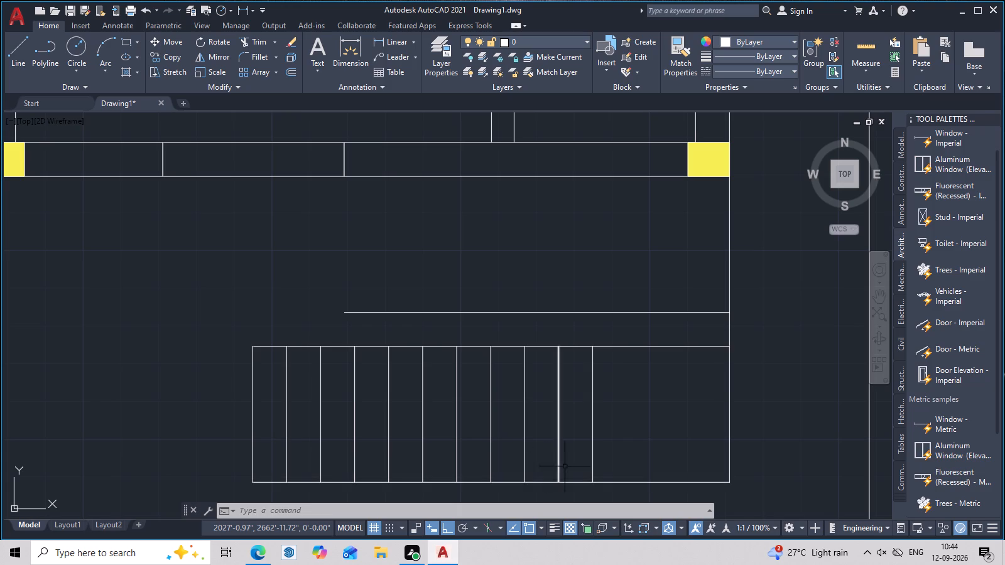
key("Escape")
key("o")
key("space")
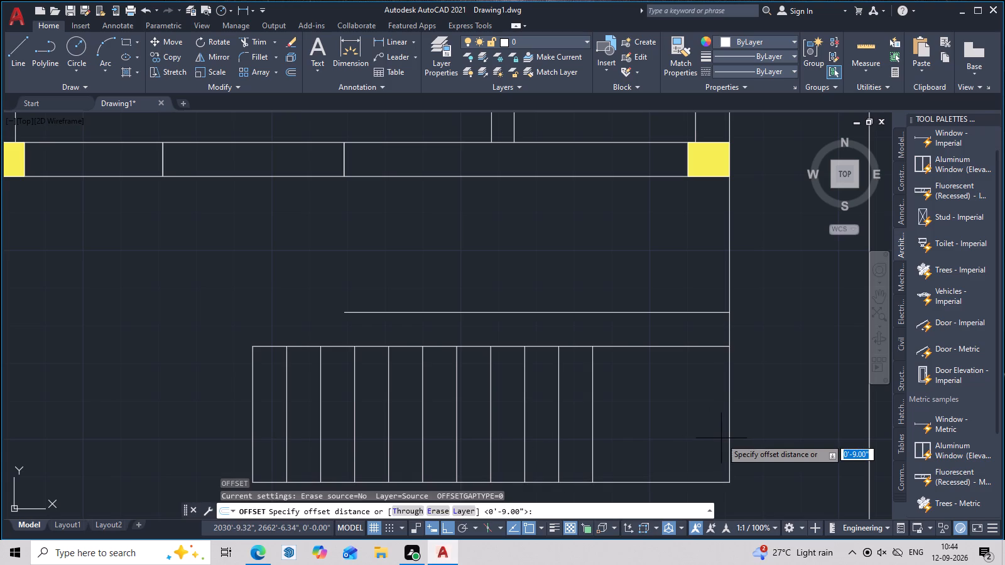
key("3")
key("apostrophe")
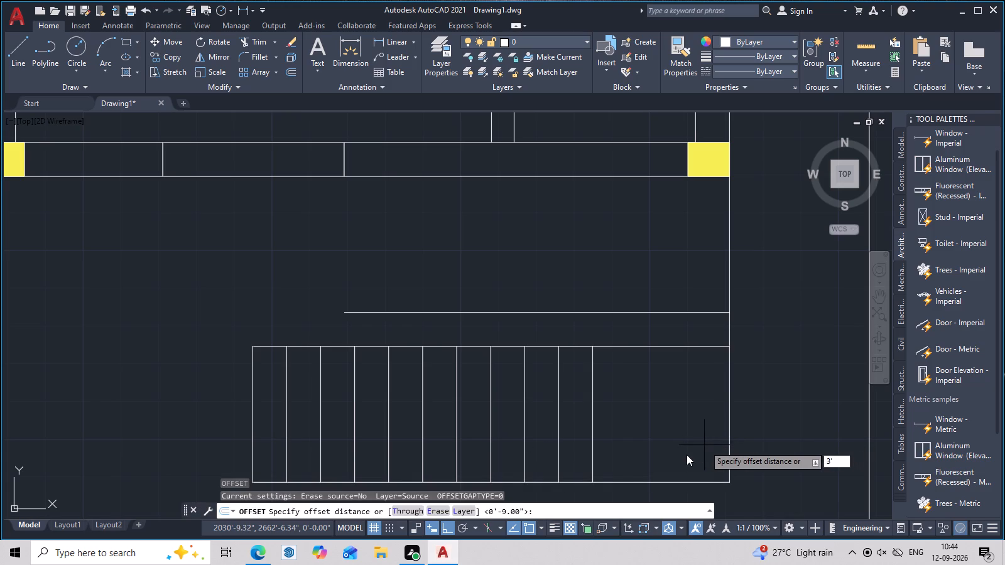
key("space")
double_click(729, 419)
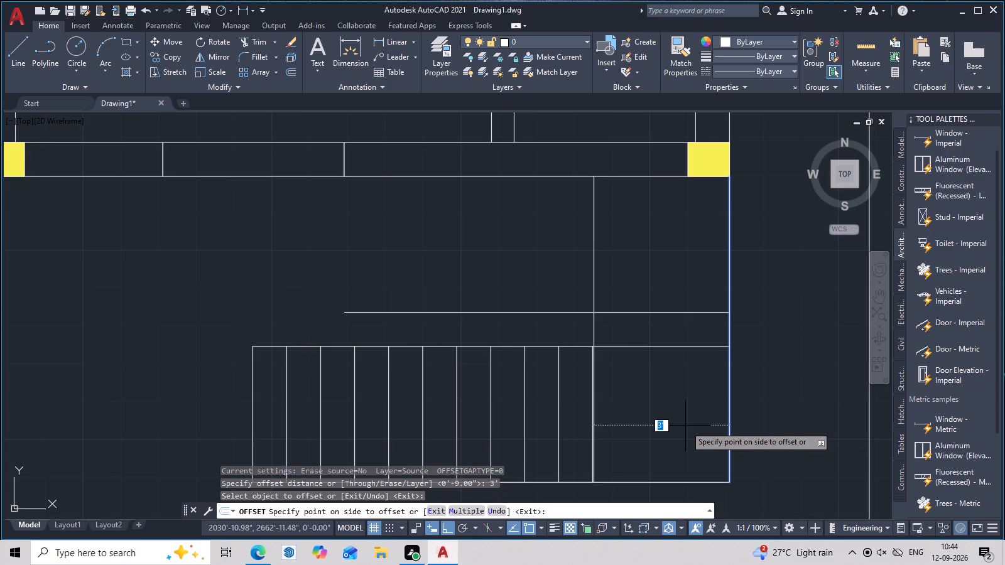
left_click(685, 426)
key("Escape")
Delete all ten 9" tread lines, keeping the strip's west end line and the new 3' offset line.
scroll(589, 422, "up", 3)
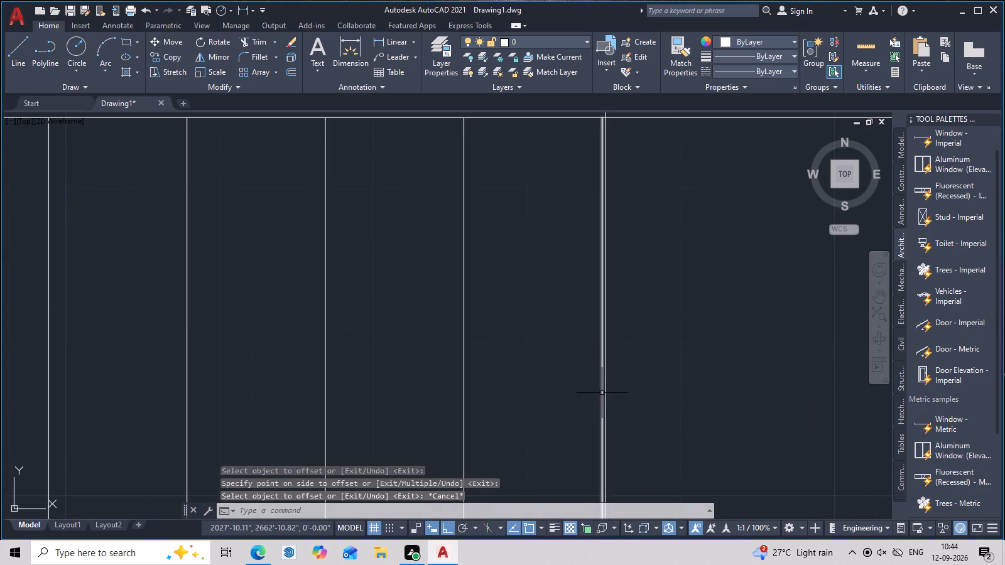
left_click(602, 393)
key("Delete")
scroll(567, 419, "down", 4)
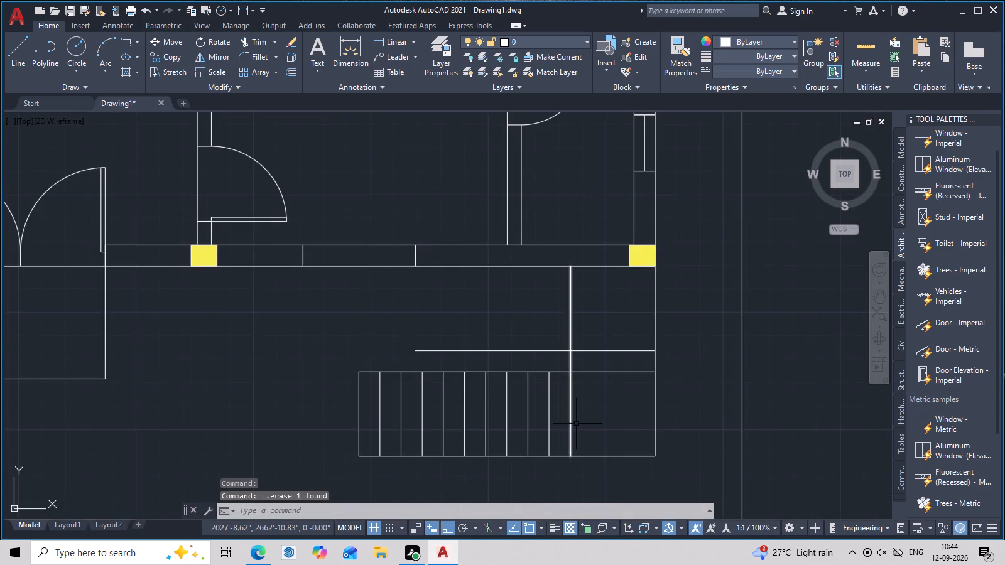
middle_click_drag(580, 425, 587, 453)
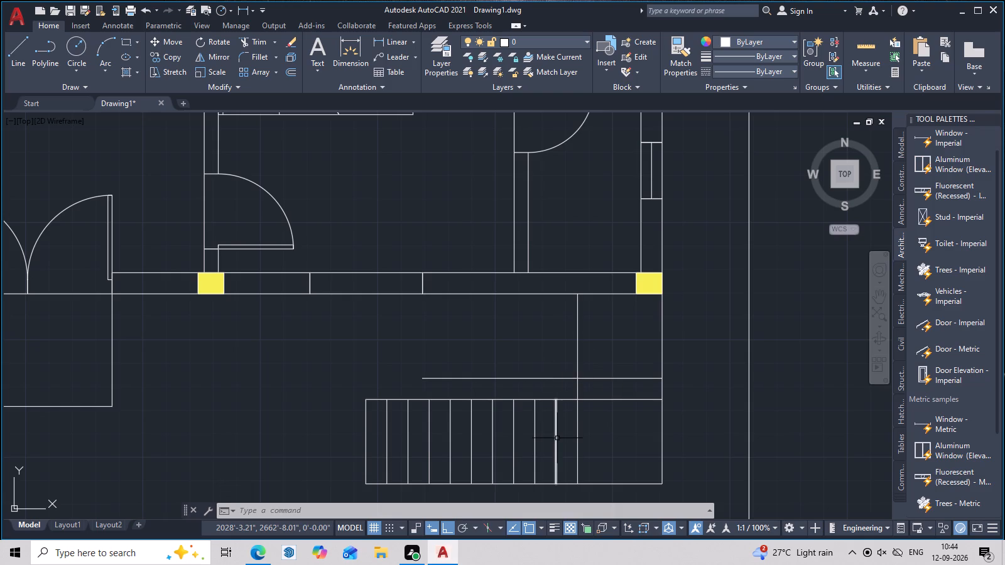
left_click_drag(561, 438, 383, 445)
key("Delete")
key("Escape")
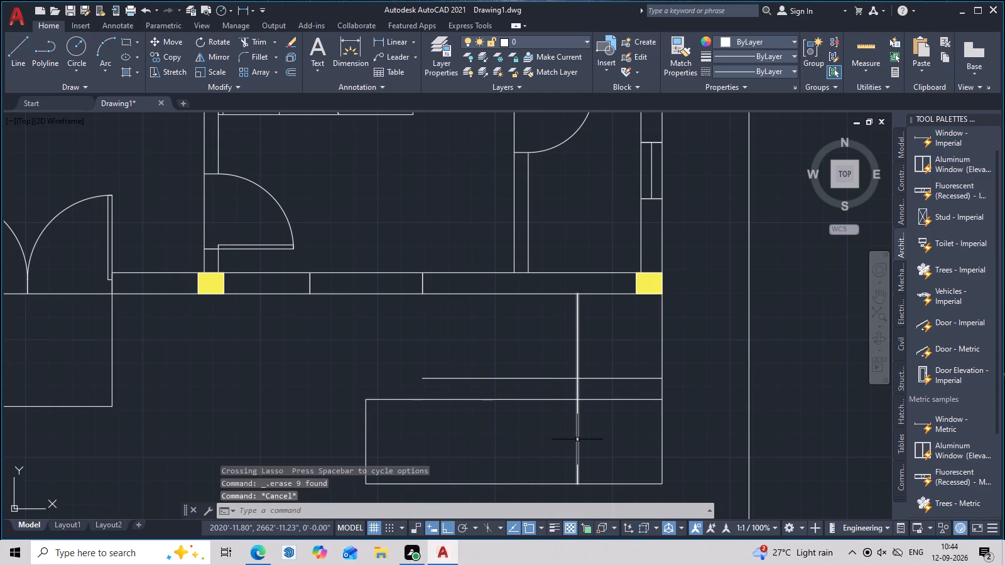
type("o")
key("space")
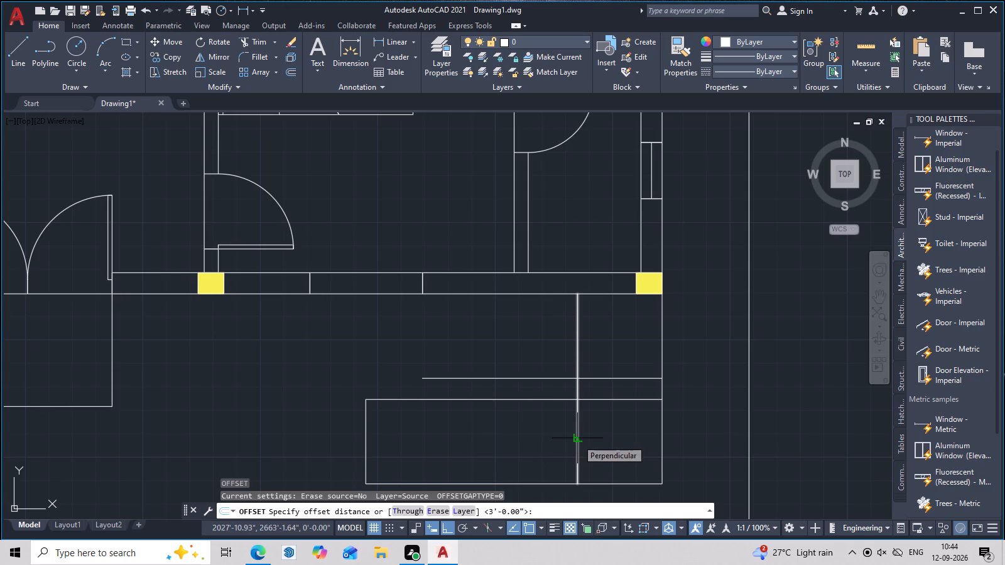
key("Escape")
Break the 3' offset vertical line at its crossings with the southern strip's north edge and the horizontal line just above it.
type("br")
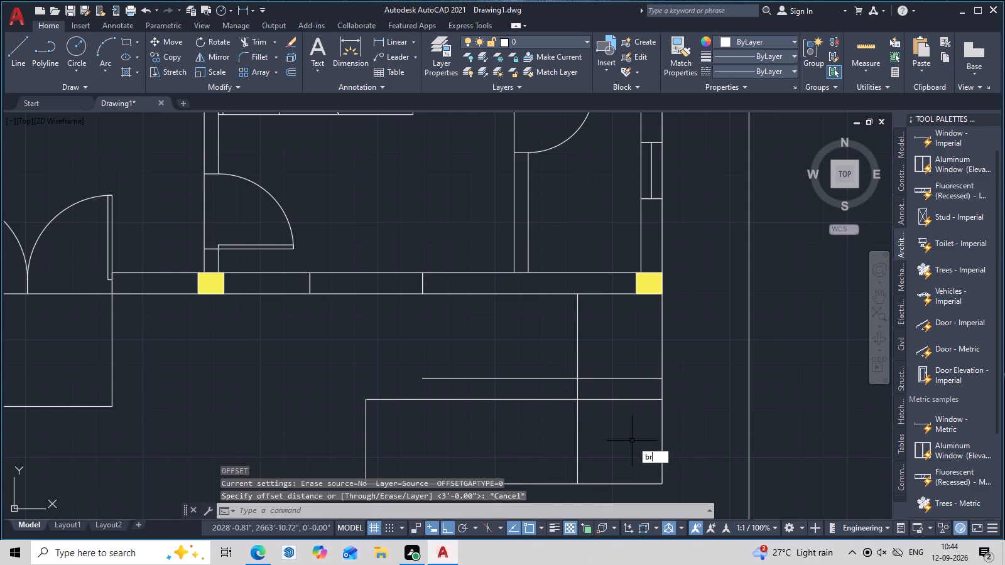
double_click(669, 481)
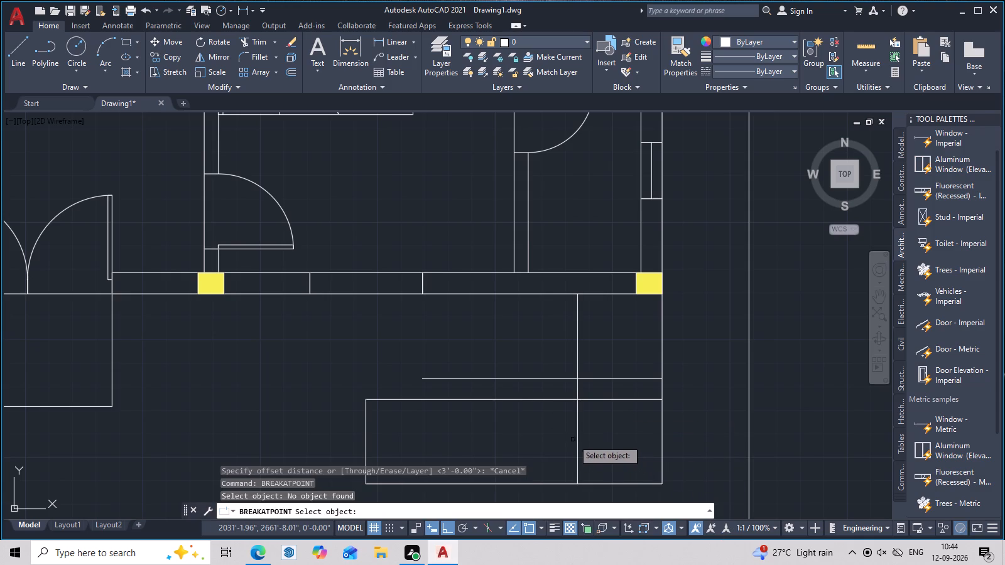
left_click(578, 437)
left_click(579, 402)
key("space")
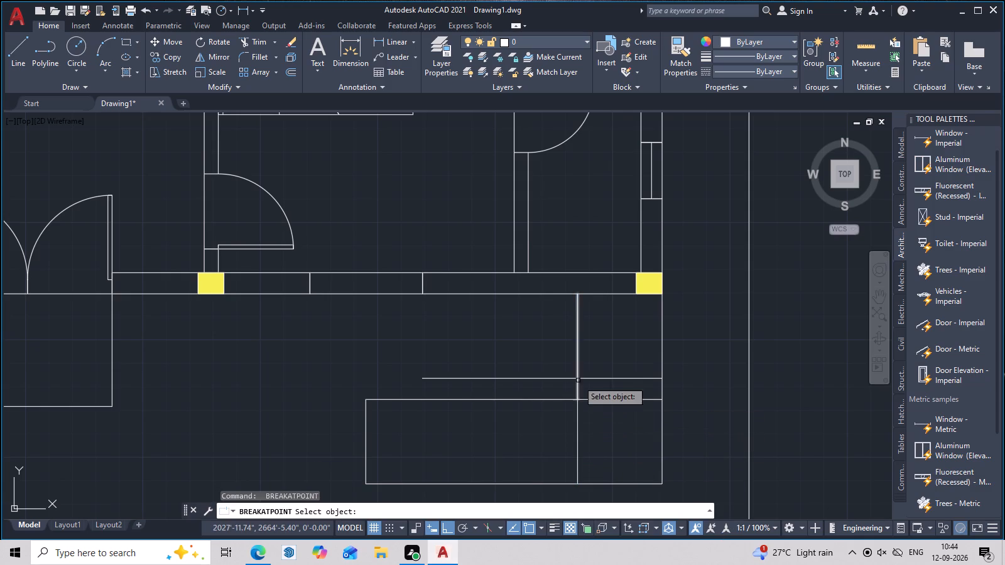
double_click(579, 353)
left_click(577, 374)
key("Escape")
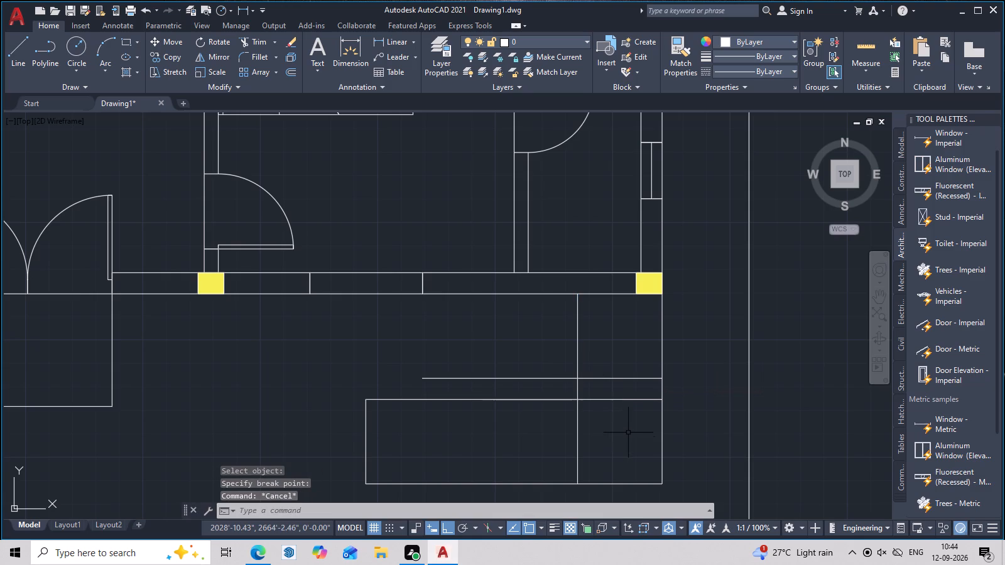
Offset the landing edge line in the southern strip 9" west, repeating from each new line to form nine tread lines.
type("o")
key("space")
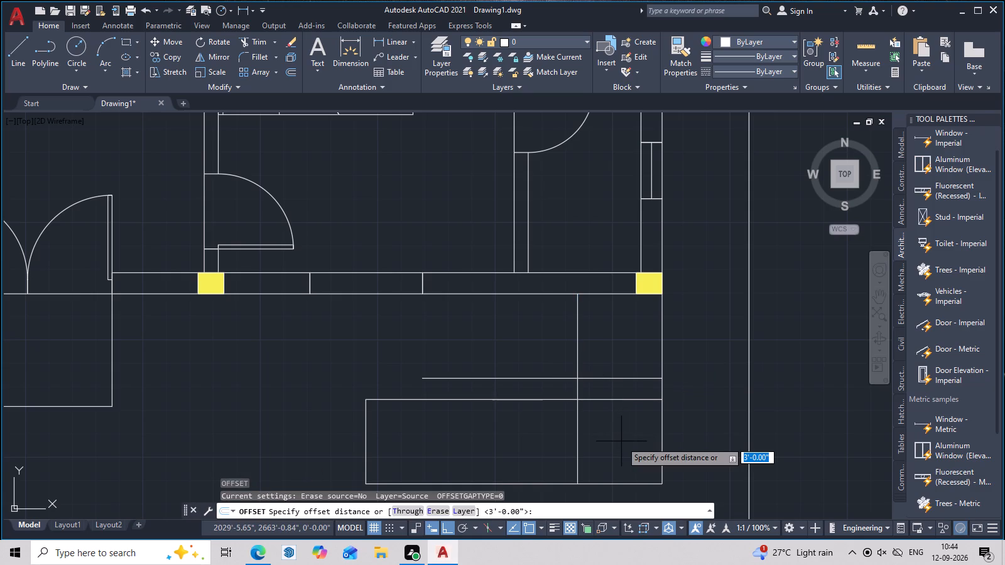
key("1")
key("BackSpace")
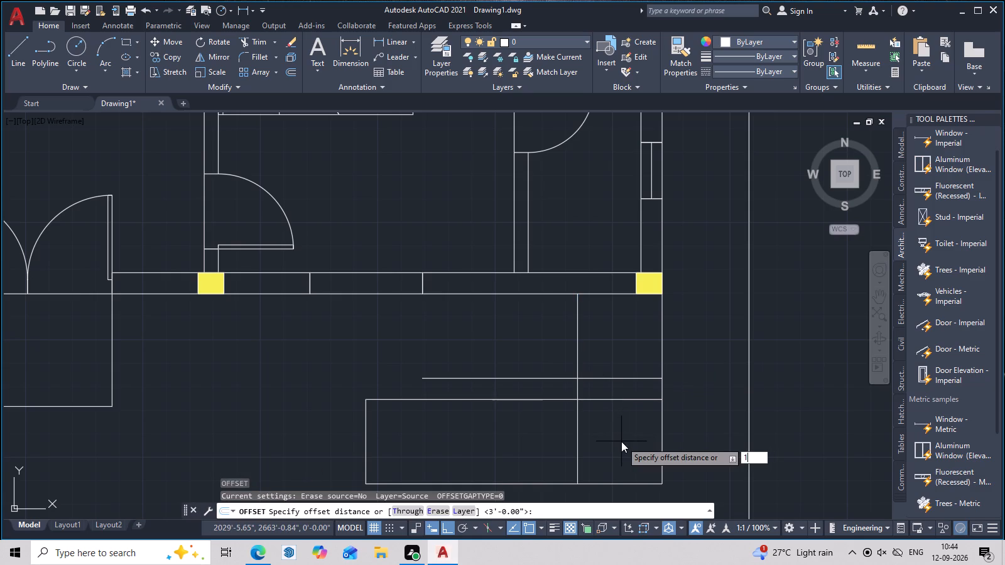
type("9")
key("space")
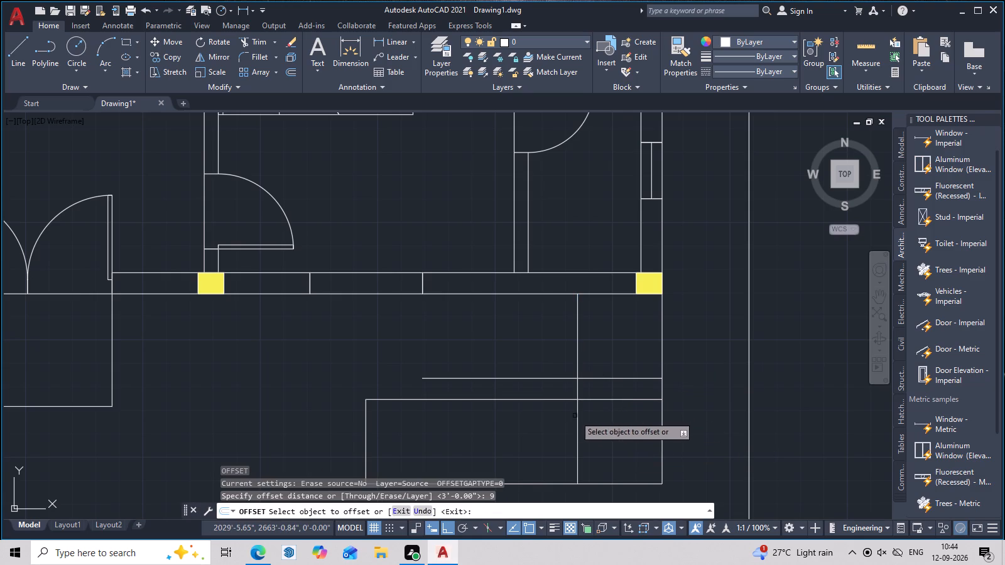
left_click(577, 417)
left_click(524, 431)
left_click(555, 428)
left_click(499, 433)
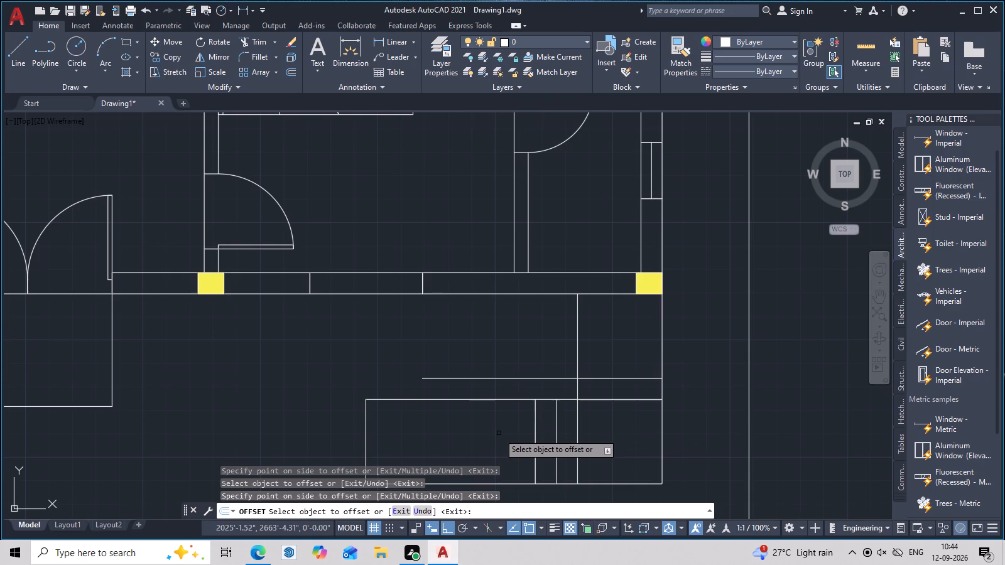
left_click(536, 426)
left_click(473, 434)
left_click(515, 426)
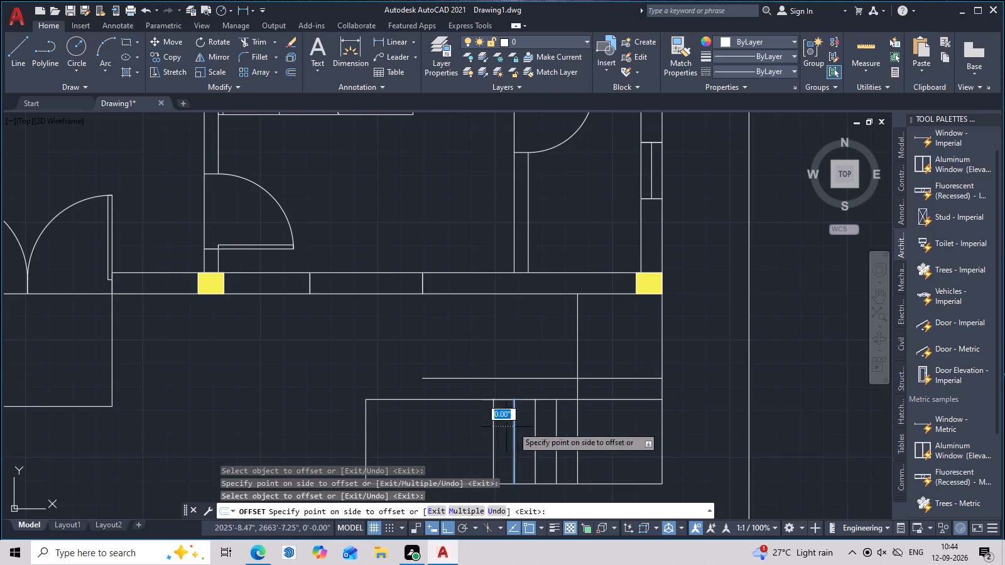
left_click(466, 433)
left_click_drag(494, 428, 486, 428)
left_click(450, 430)
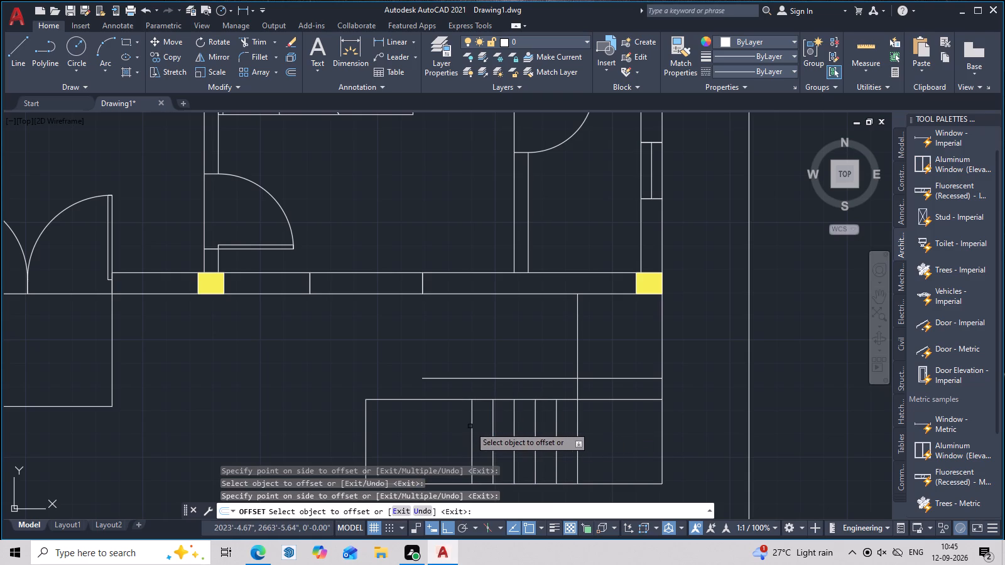
left_click(470, 426)
left_click(413, 429)
left_click(468, 421)
left_click(472, 421)
left_click(422, 428)
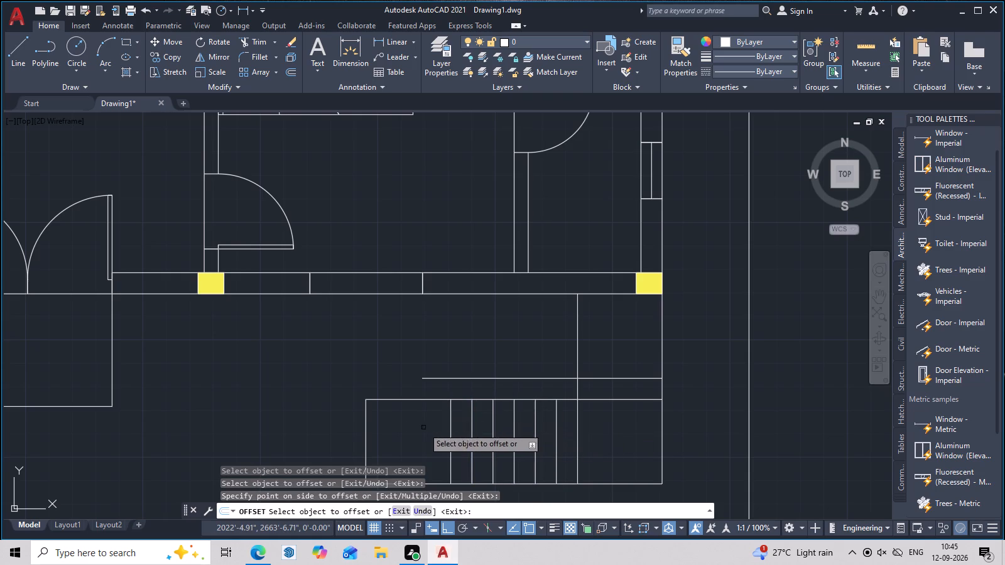
left_click(450, 422)
left_click(416, 425)
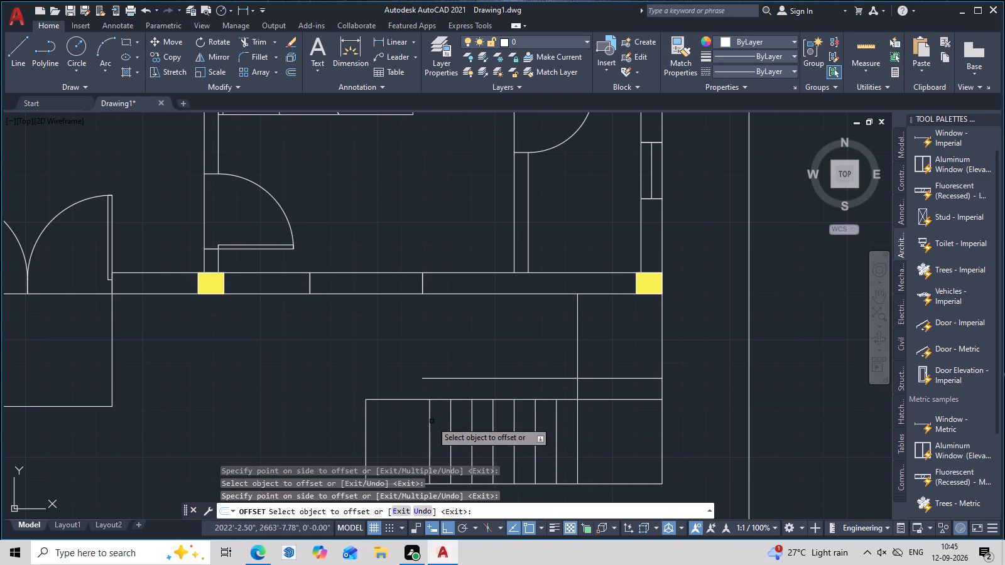
left_click(432, 421)
left_click(401, 426)
left_click(430, 421)
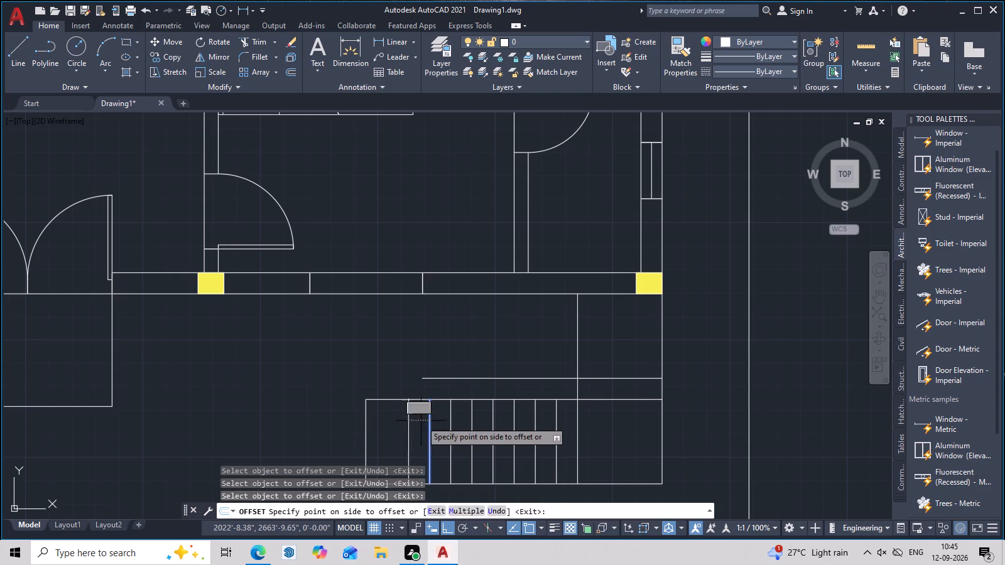
left_click(391, 424)
left_click(411, 419)
left_click(408, 419)
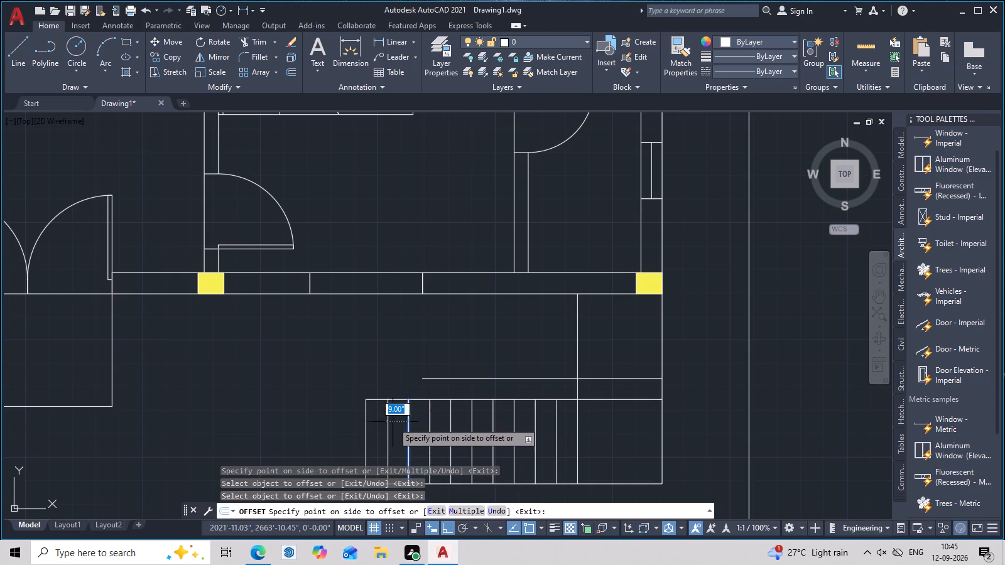
left_click(392, 422)
scroll(406, 422, "down", 1)
middle_click_drag(417, 428, 455, 415)
key("Escape")
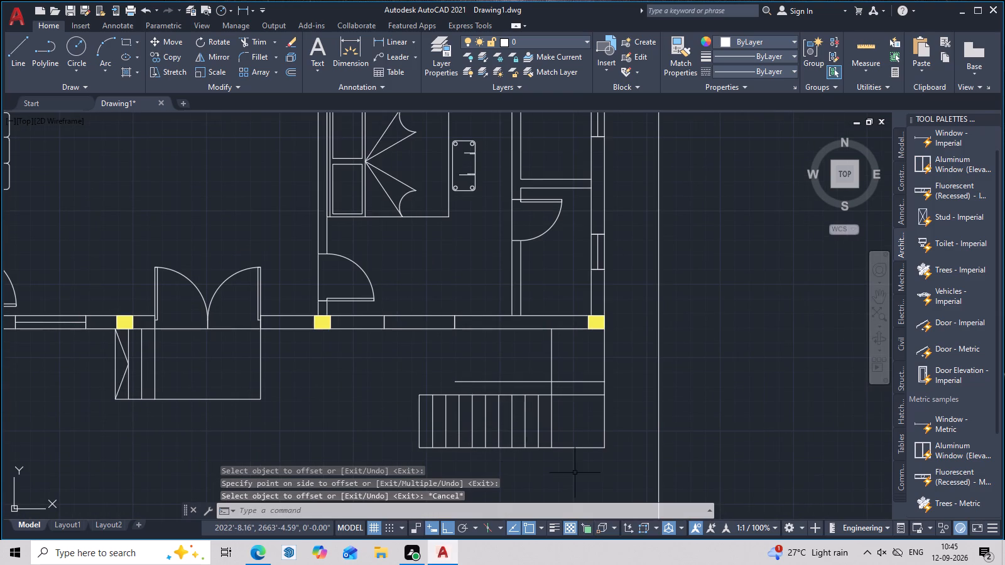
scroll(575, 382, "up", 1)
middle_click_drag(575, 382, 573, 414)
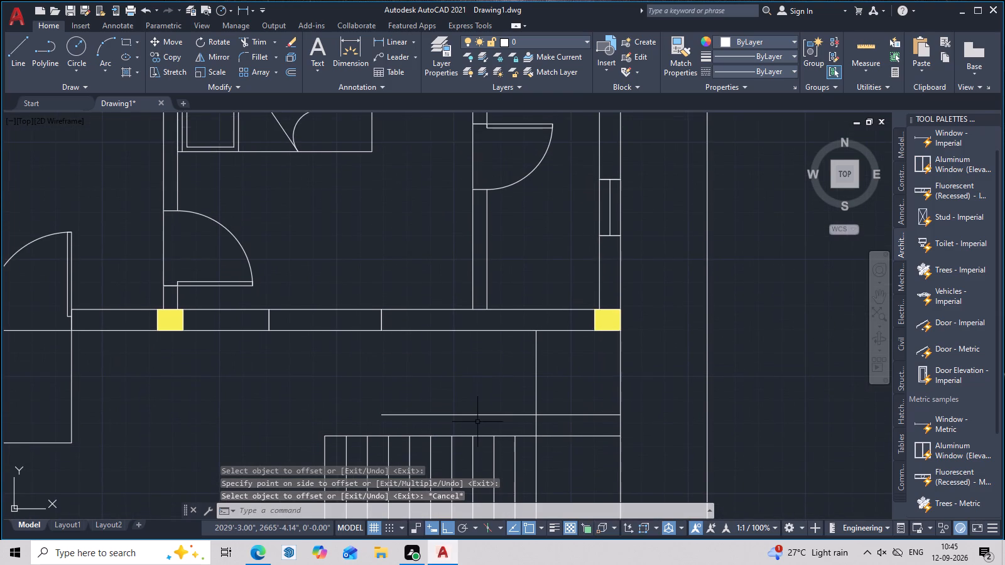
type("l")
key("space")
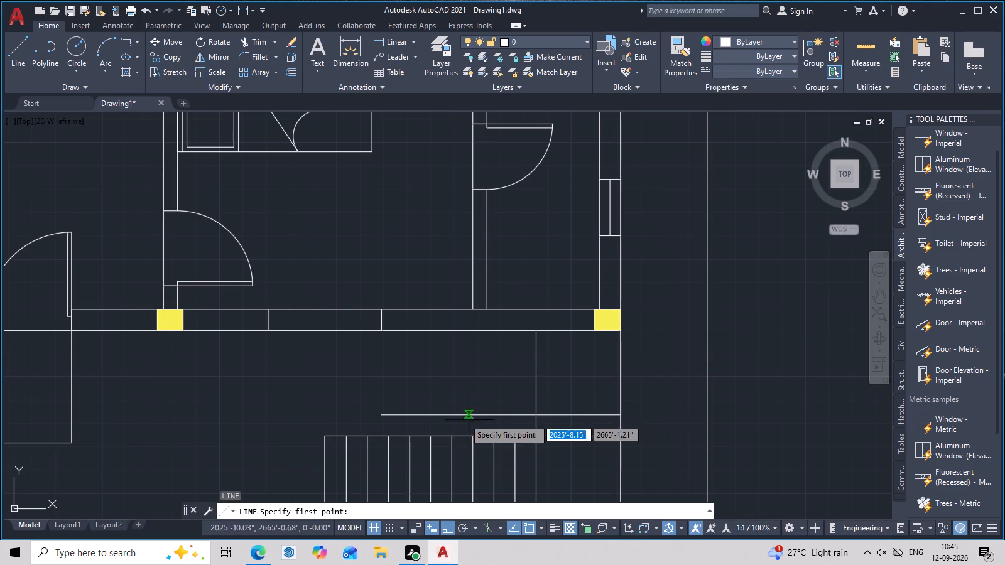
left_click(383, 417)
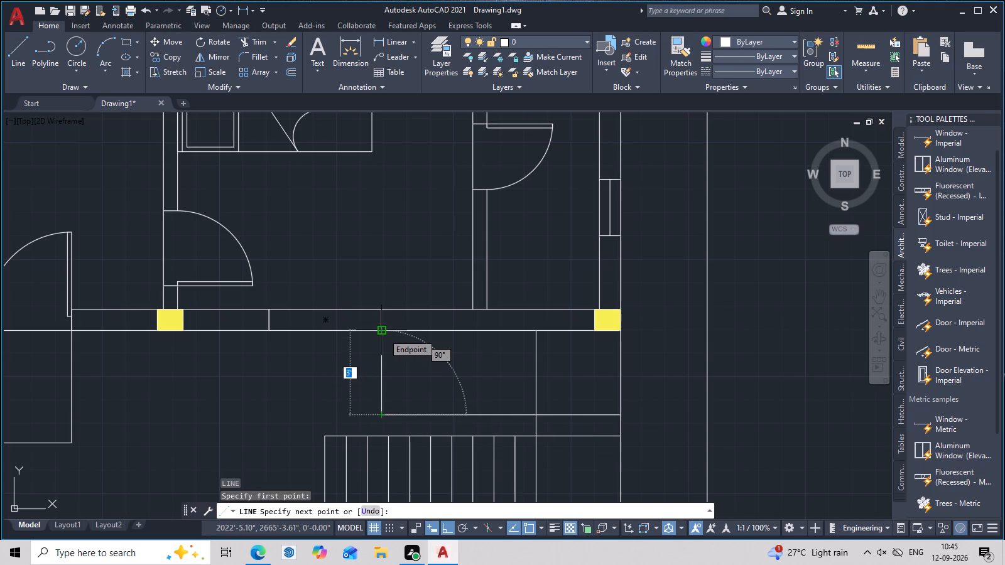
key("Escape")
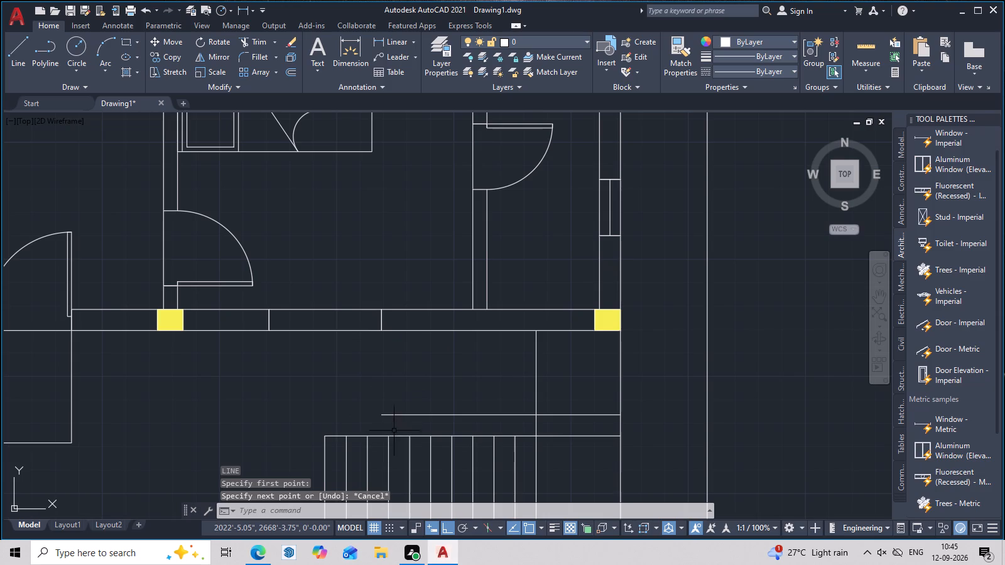
Draw a 3' vertical line from the west end of the northern strip's south edge up to the house's south wall.
type("l")
key("space")
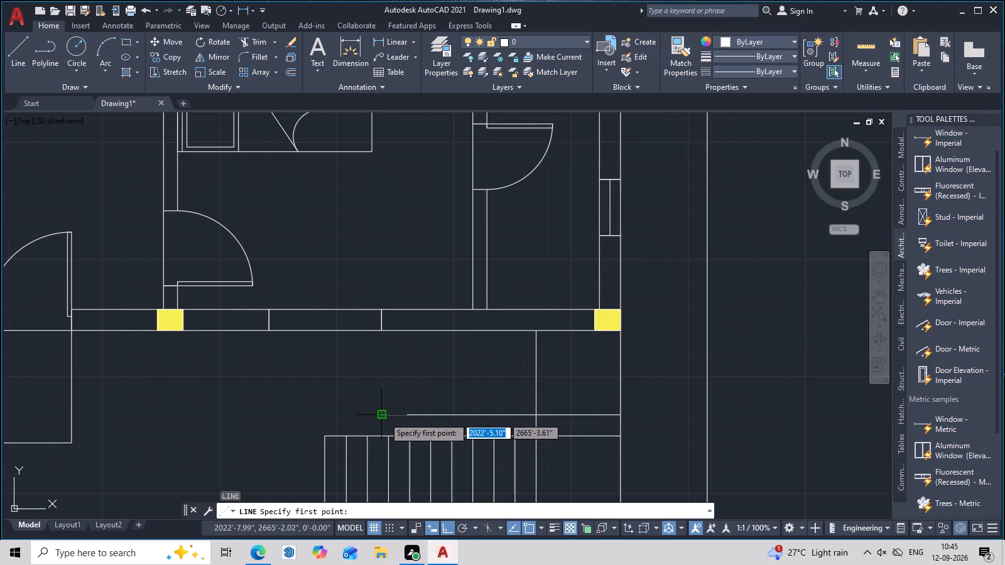
double_click(384, 417)
left_click(384, 332)
key("Escape")
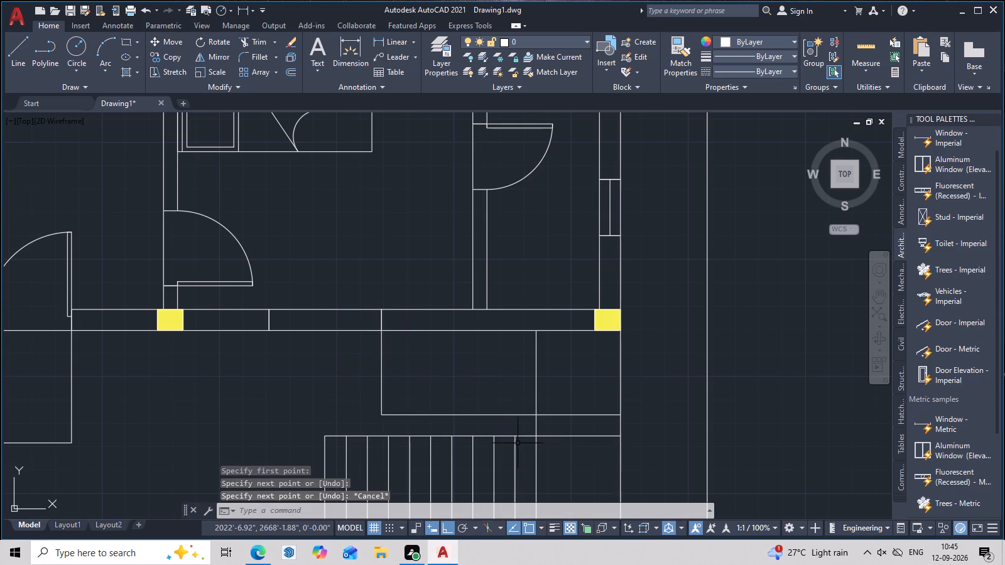
Offset the northern strip's new west end line 9" west.
type("o")
key("space")
type("9")
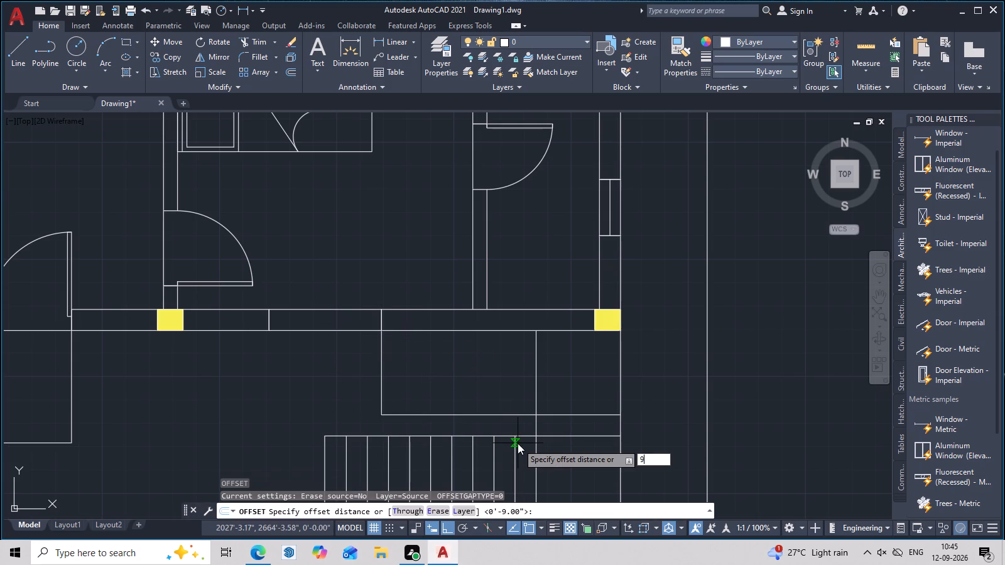
key("space")
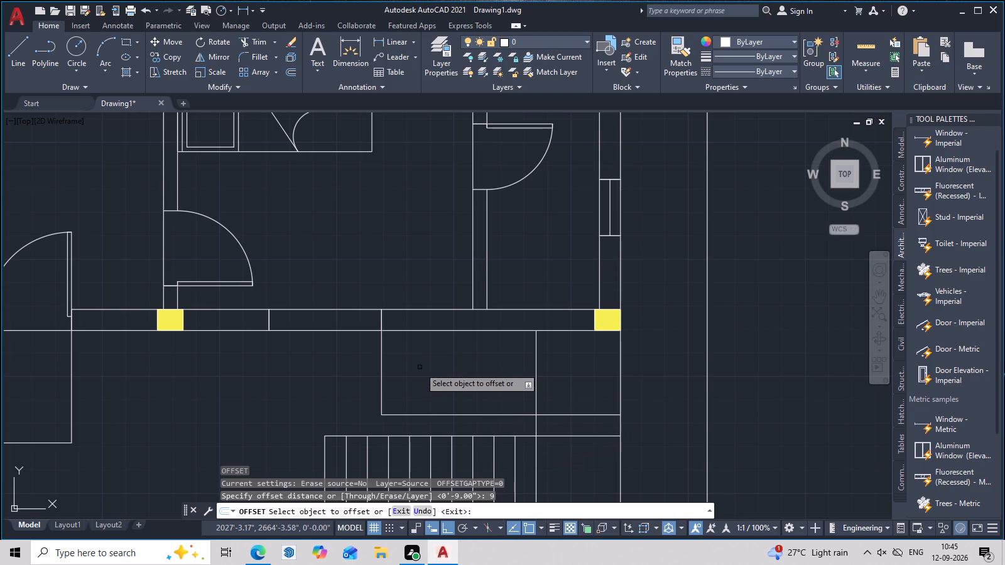
left_click(380, 369)
double_click(328, 369)
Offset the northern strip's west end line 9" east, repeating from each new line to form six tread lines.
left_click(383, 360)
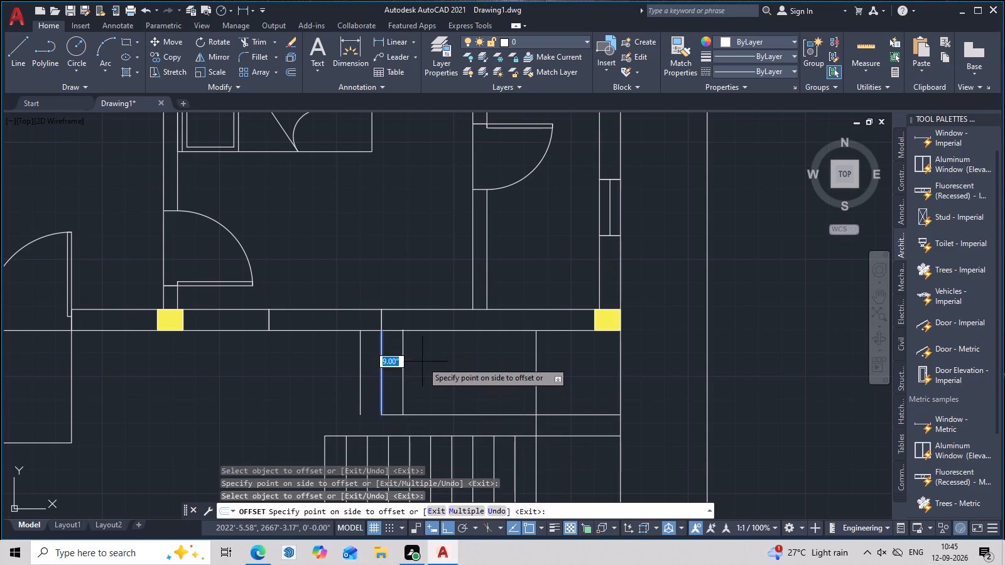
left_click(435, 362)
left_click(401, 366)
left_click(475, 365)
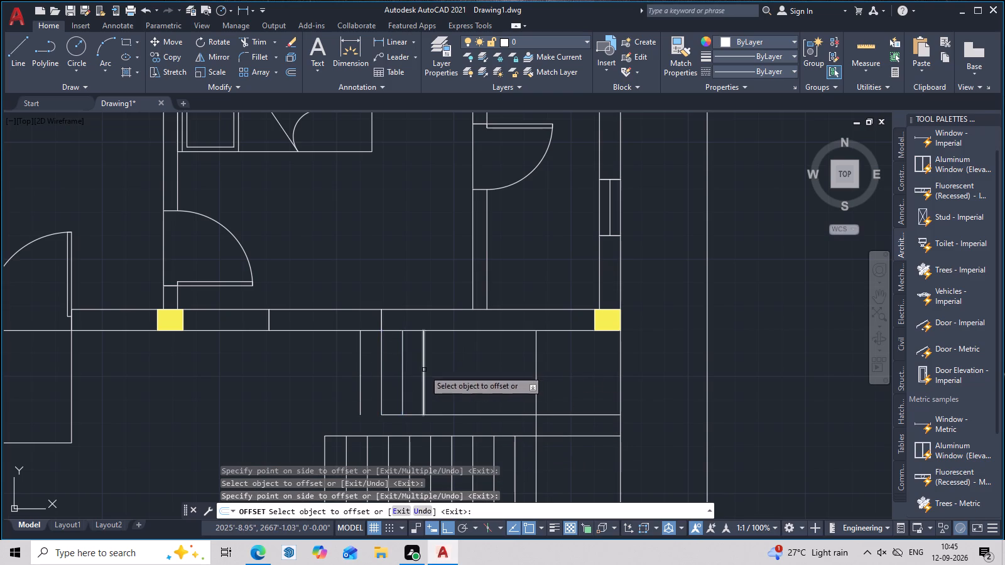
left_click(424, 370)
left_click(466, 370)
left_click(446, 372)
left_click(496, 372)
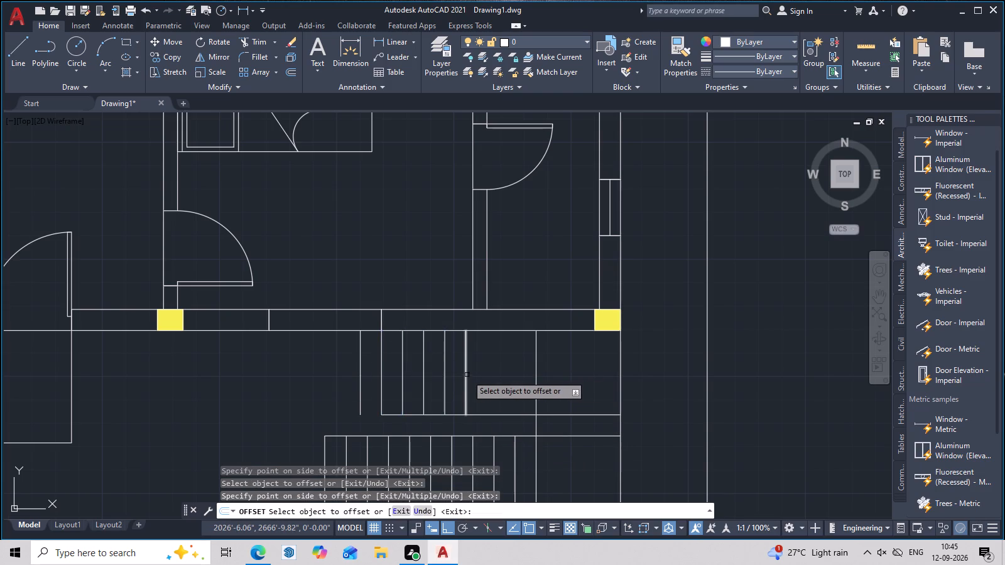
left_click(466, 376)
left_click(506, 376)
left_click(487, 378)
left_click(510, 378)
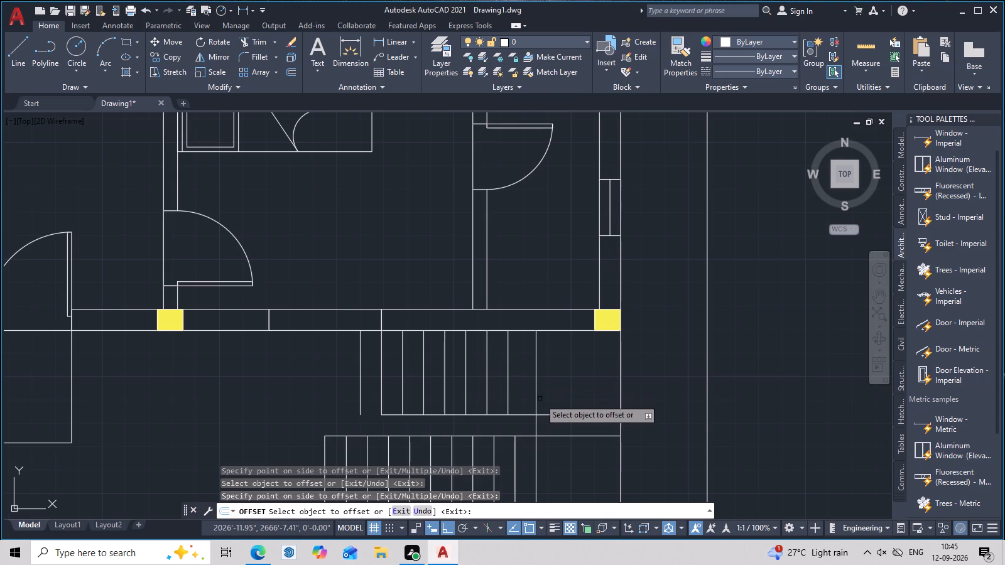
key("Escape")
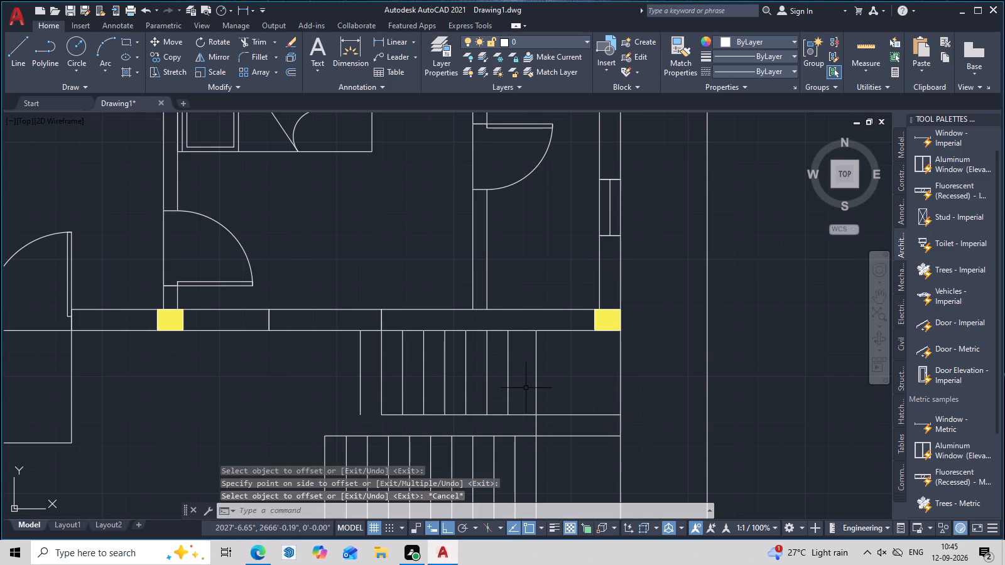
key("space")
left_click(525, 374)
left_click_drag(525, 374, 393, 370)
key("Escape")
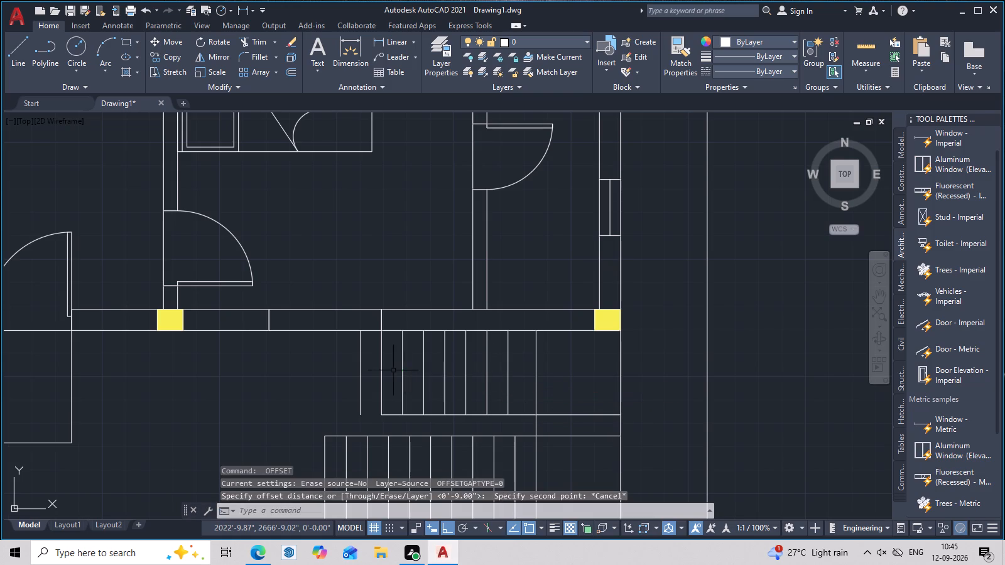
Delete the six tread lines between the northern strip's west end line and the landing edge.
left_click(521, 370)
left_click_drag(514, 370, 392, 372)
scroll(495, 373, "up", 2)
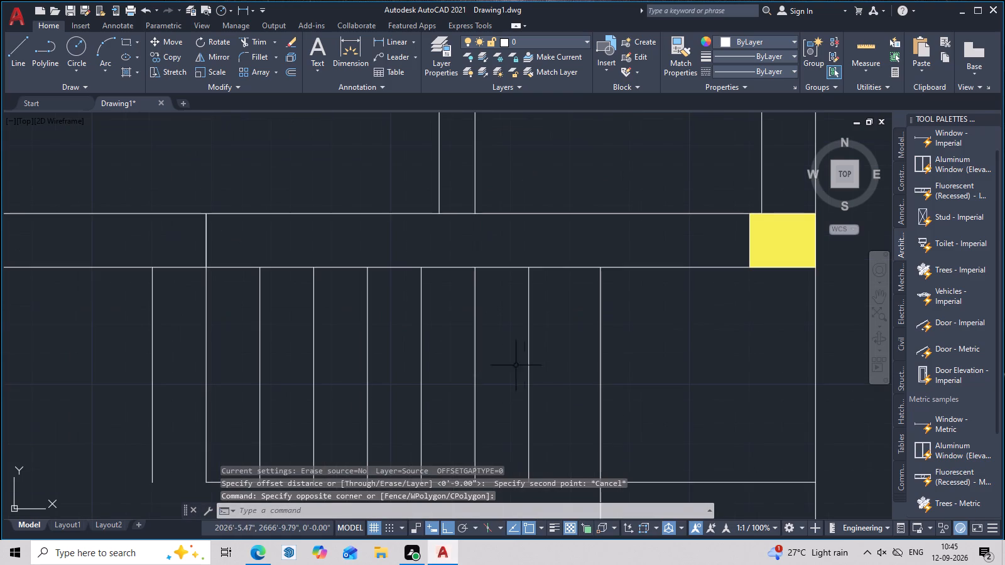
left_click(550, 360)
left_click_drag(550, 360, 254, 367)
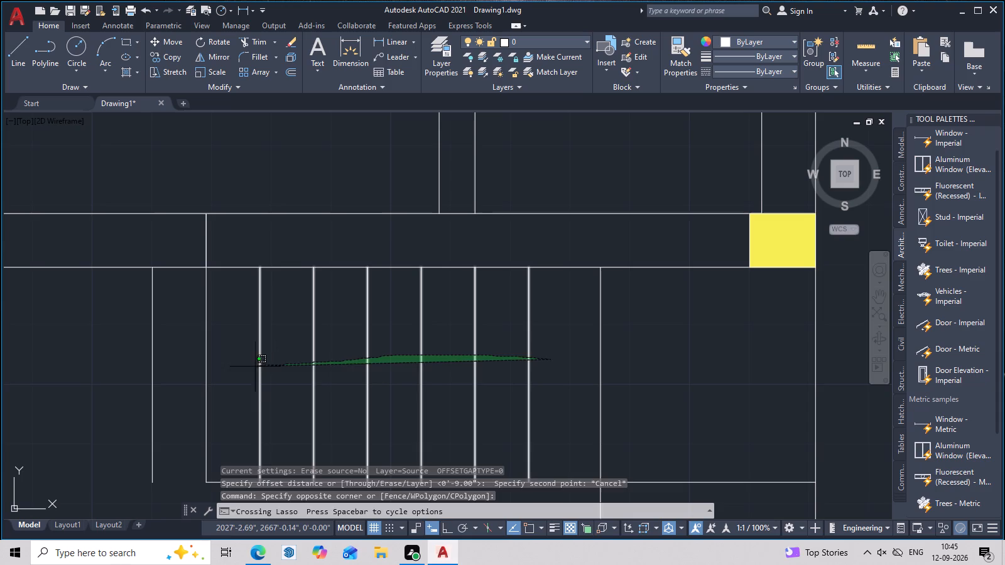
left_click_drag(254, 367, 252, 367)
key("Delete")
Offset the landing edge line in the northern strip 9" west, repeating from each new line to form seven tread lines.
scroll(357, 380, "down", 2)
middle_click_drag(357, 382, 491, 385)
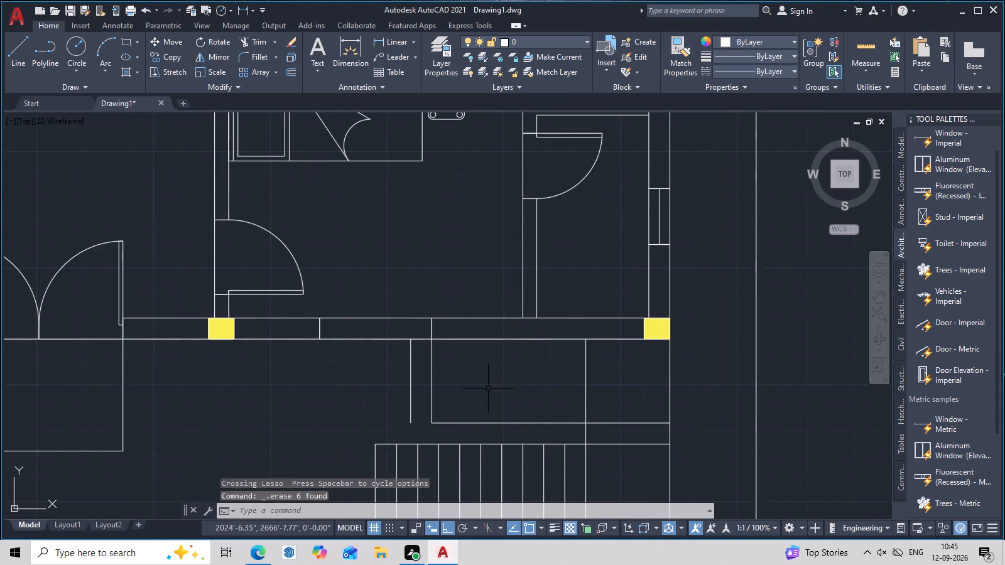
key("Escape")
key("o")
key("space")
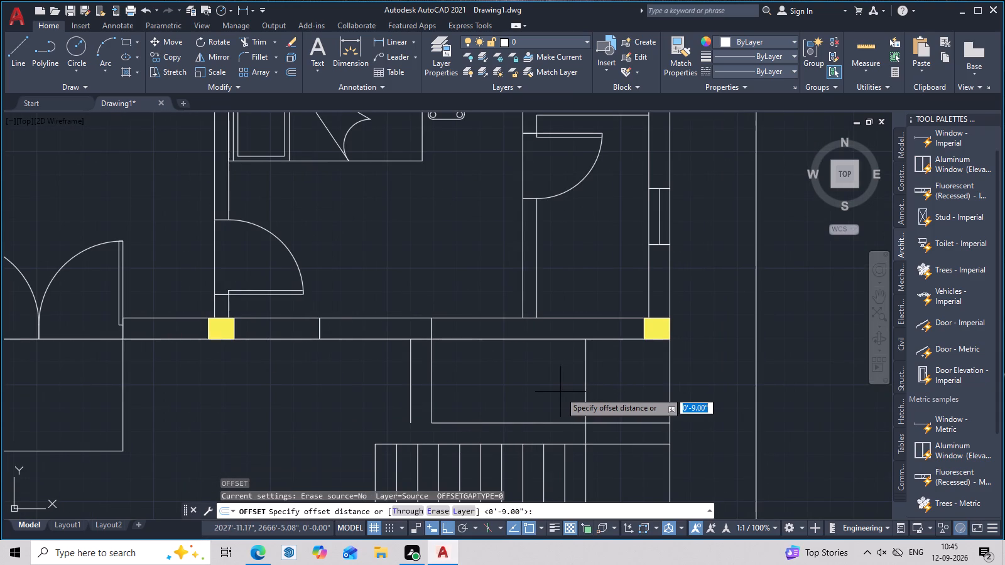
type("9")
key("space")
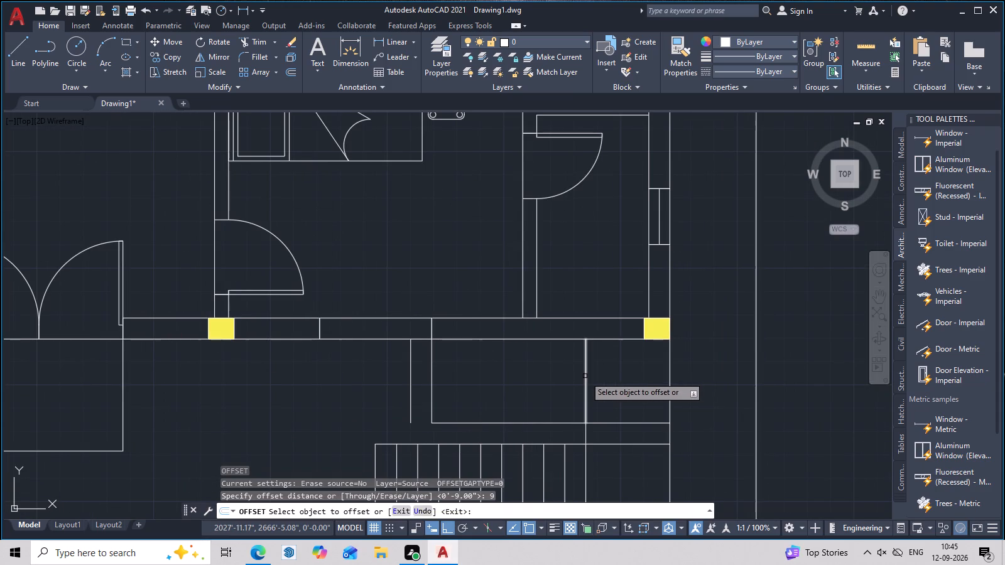
double_click(585, 376)
left_click(489, 375)
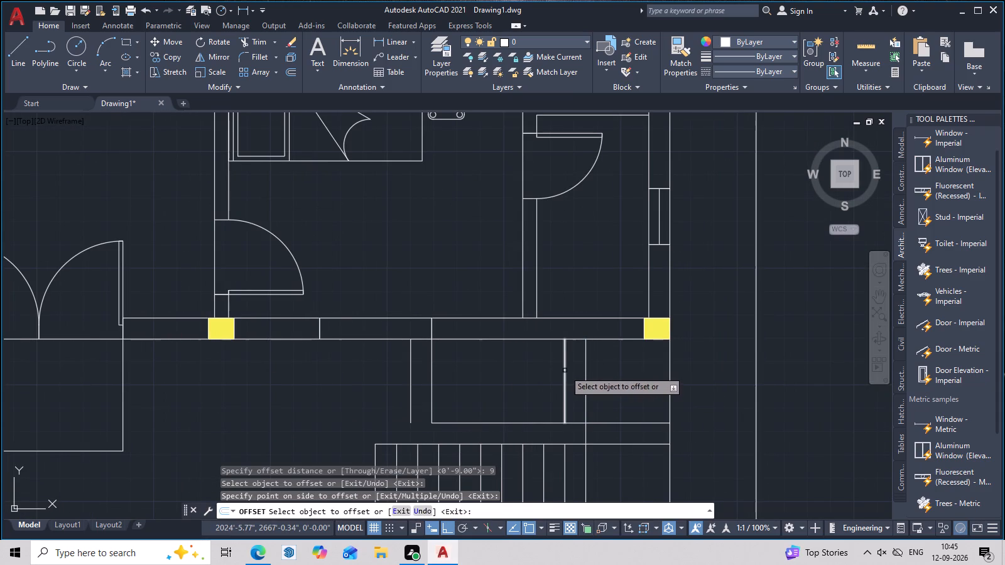
left_click(565, 370)
left_click(522, 372)
left_click(543, 369)
left_click(513, 371)
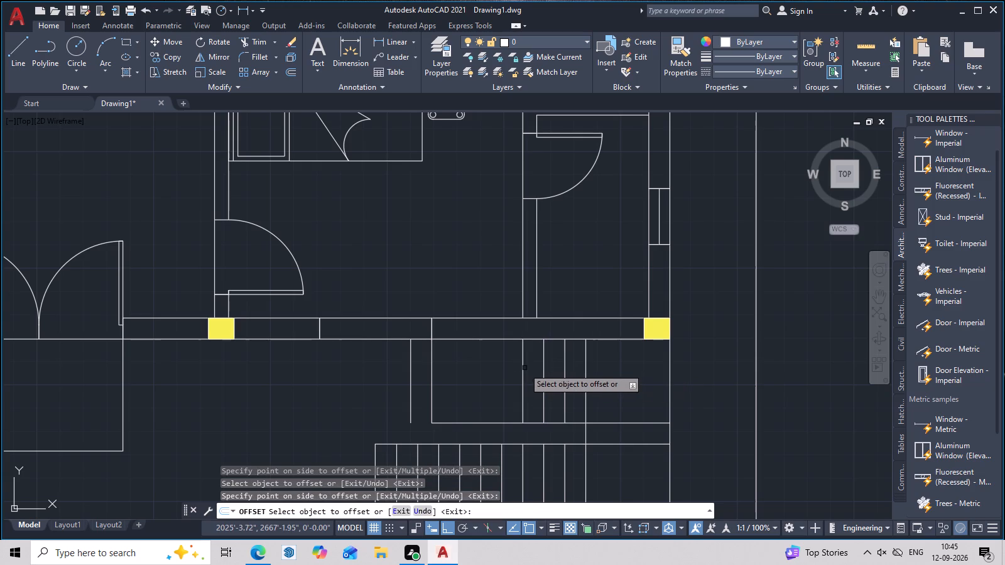
double_click(522, 368)
left_click(469, 371)
left_click(501, 366)
left_click(479, 369)
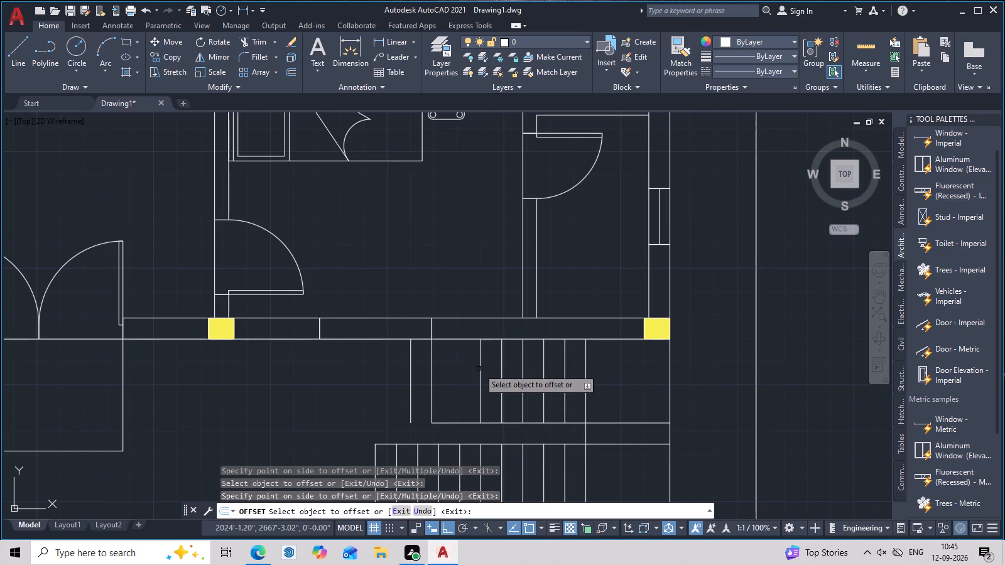
left_click(484, 367)
left_click(482, 367)
left_click(454, 370)
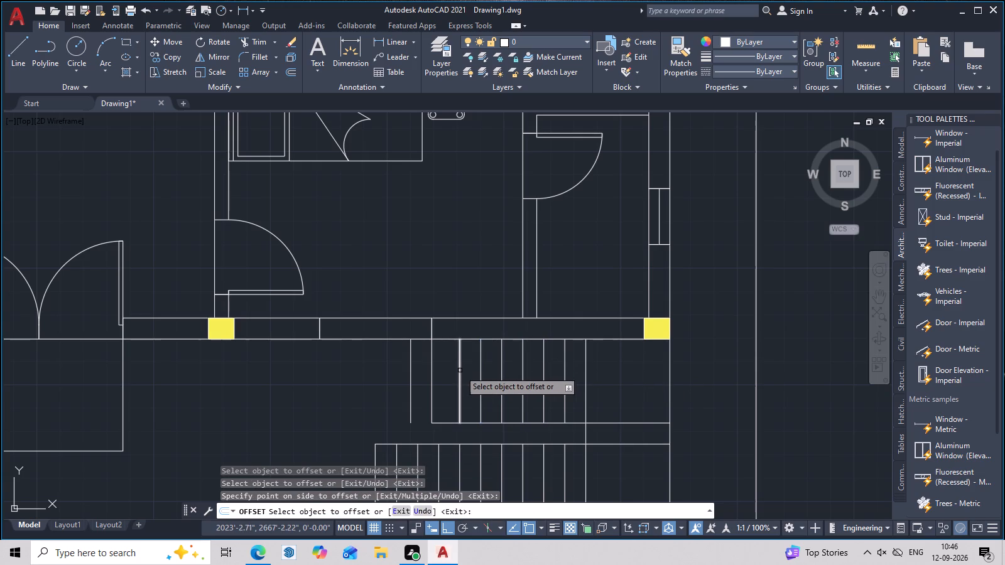
left_click(460, 370)
left_click(452, 370)
key("Escape")
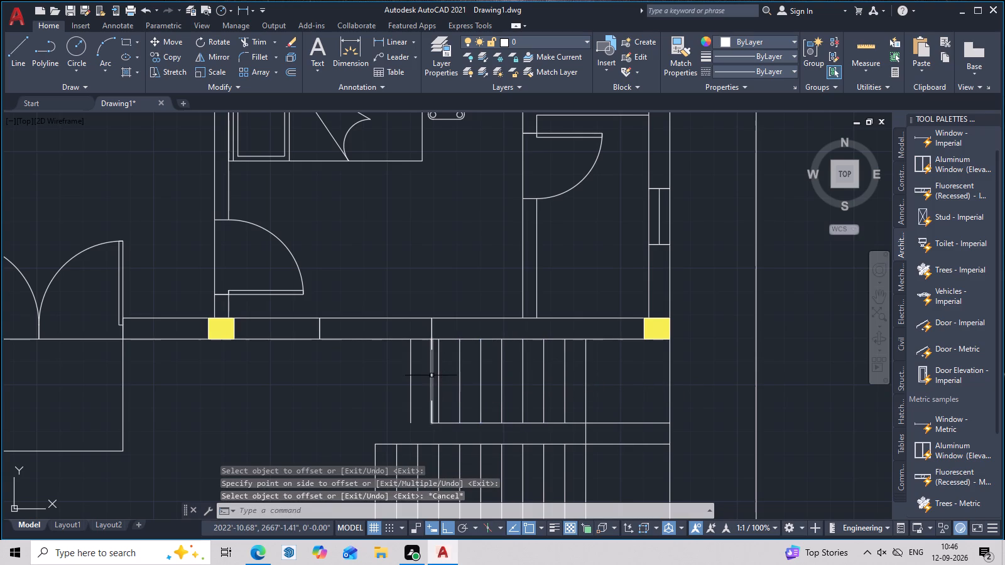
Delete the northern flight's old west end line, aligned with the window jamb in the south wall.
left_click(432, 375)
key("Delete")
key("Escape")
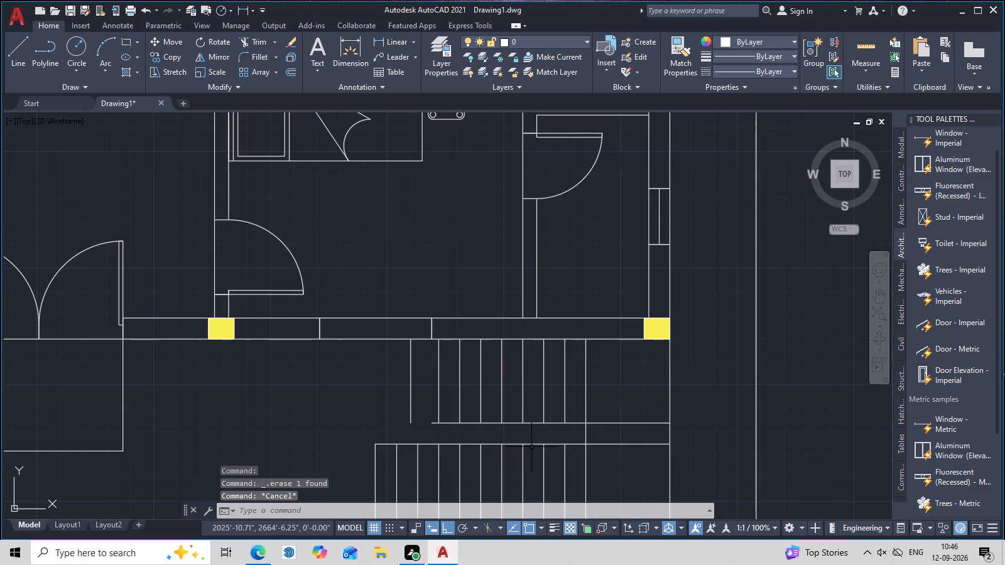
Offset the northern flight's westernmost evenly spaced tread line 9" to the west.
type("o")
key("space")
key("space")
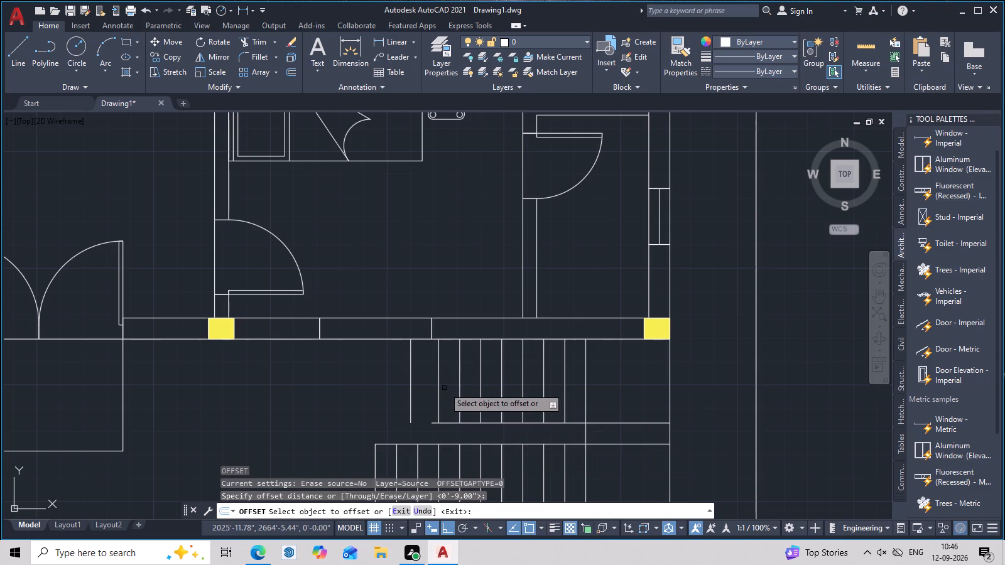
left_click(440, 384)
left_click(407, 386)
key("Escape")
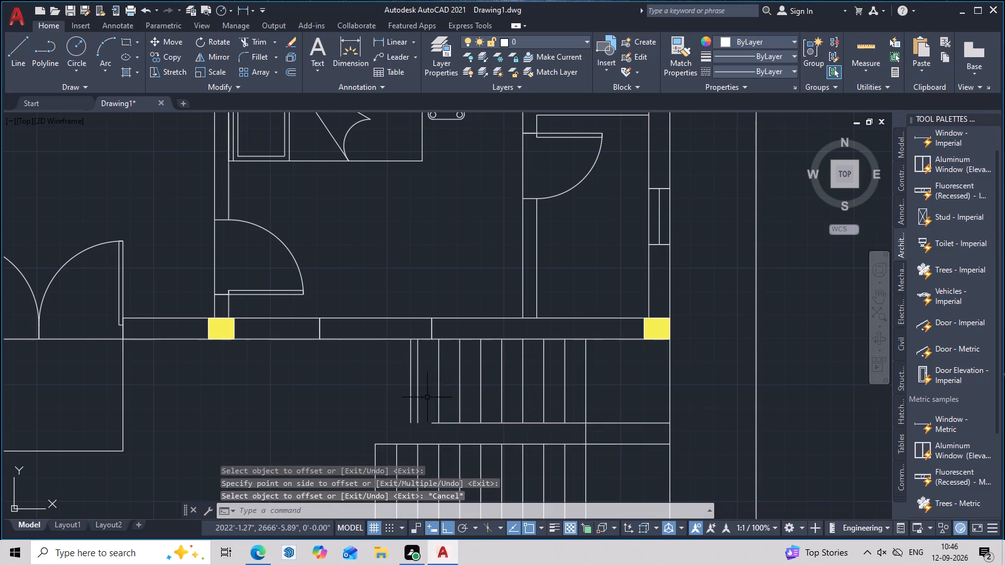
Delete the leftover vertical line just west of the northern flight's last tread line.
left_click(408, 397)
left_click(410, 395)
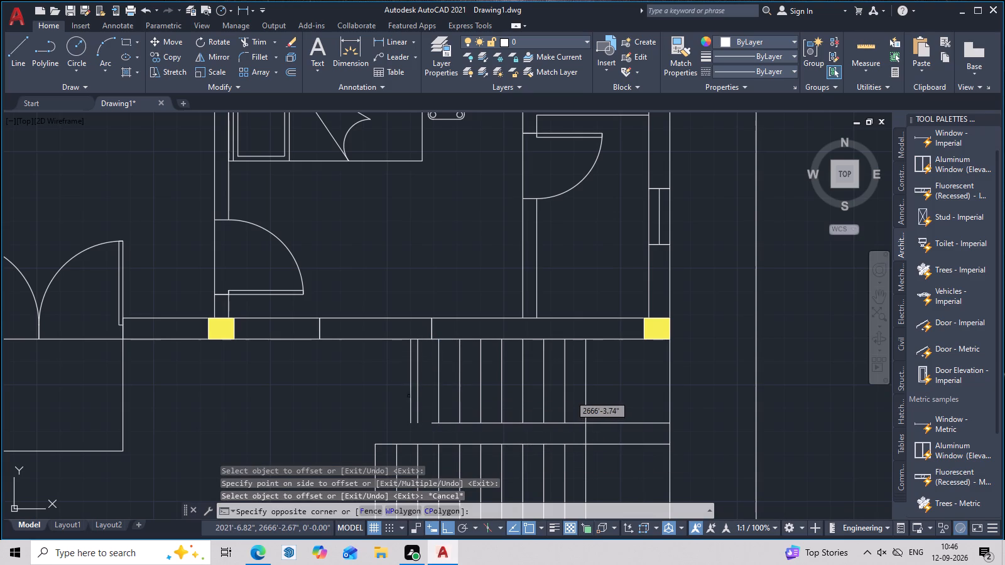
left_click(408, 395)
left_click(410, 394)
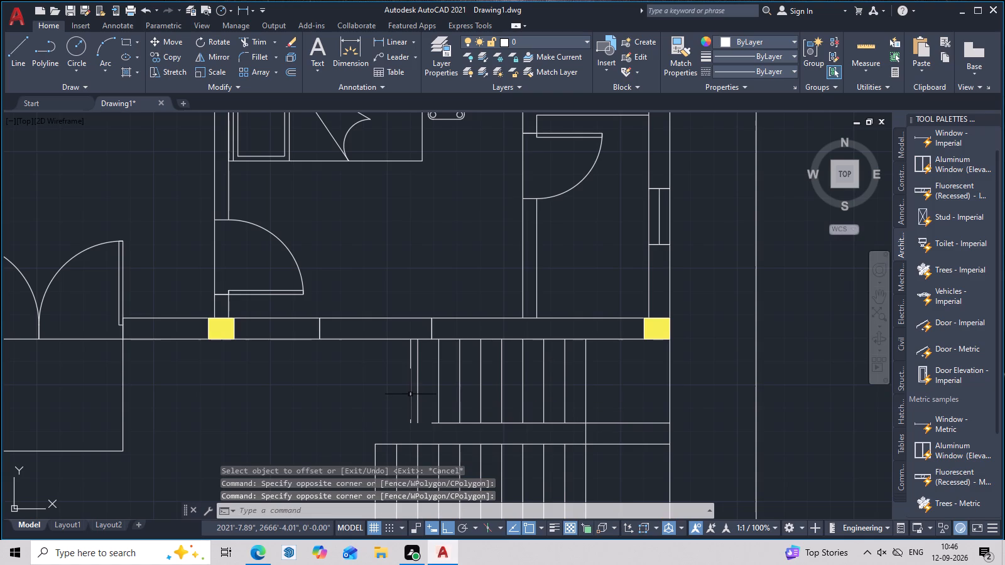
scroll(410, 394, "up", 3)
left_click(411, 393)
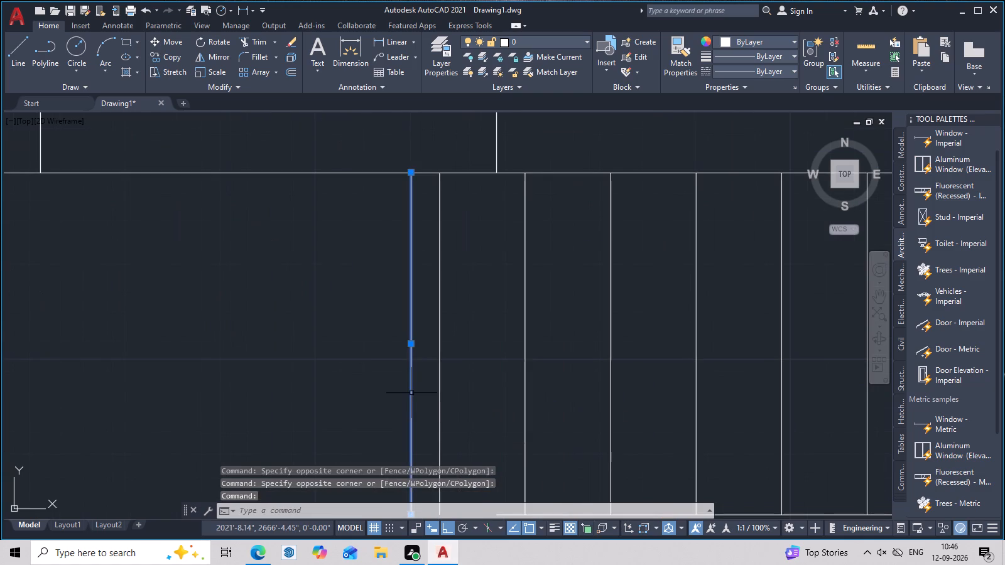
key("Delete")
Extend the northern flight's south edge line west to meet its last tread line.
scroll(467, 414, "down", 2)
middle_click_drag(489, 432, 500, 401)
scroll(500, 404, "up", 1)
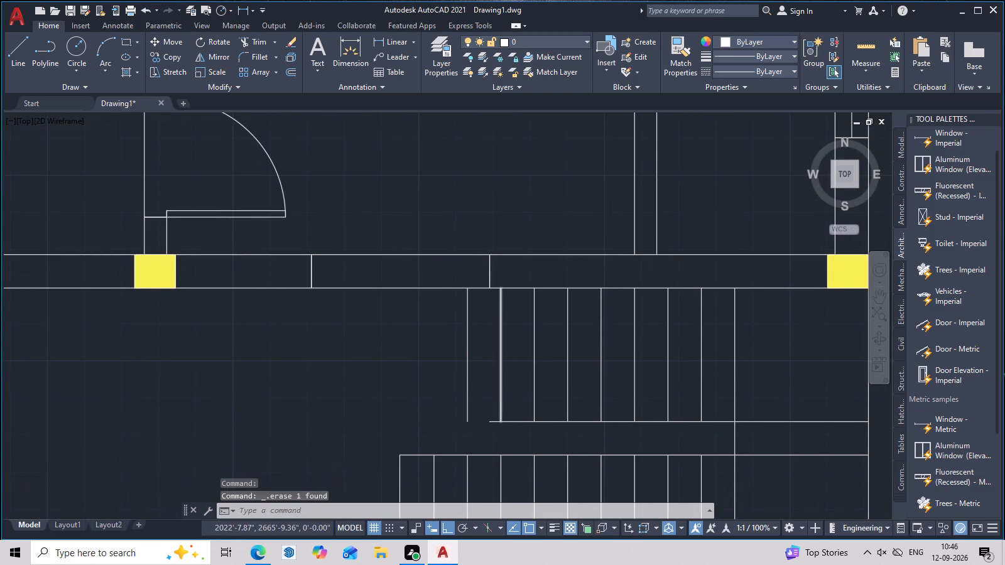
key("Escape")
type("ex")
key("space")
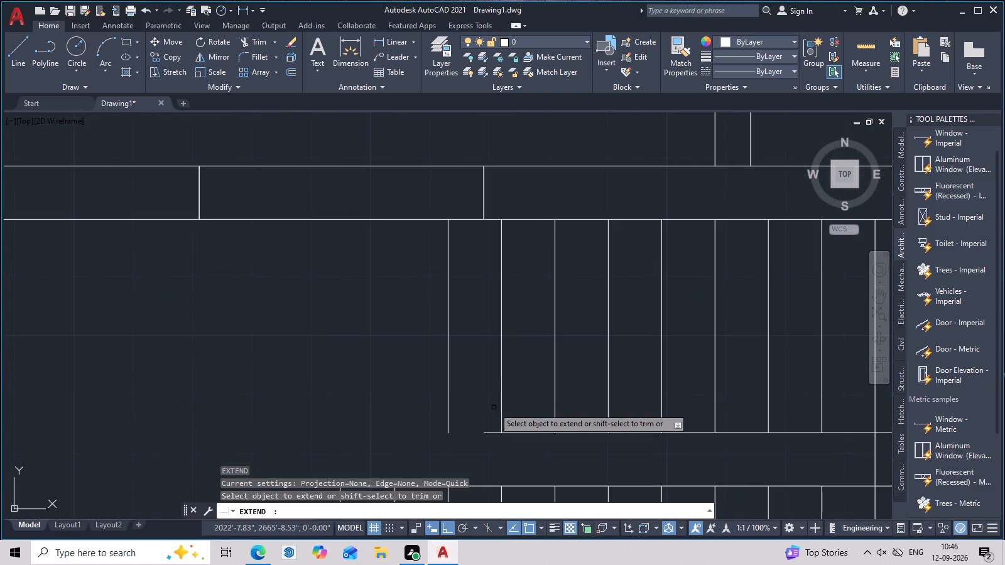
left_click(491, 431)
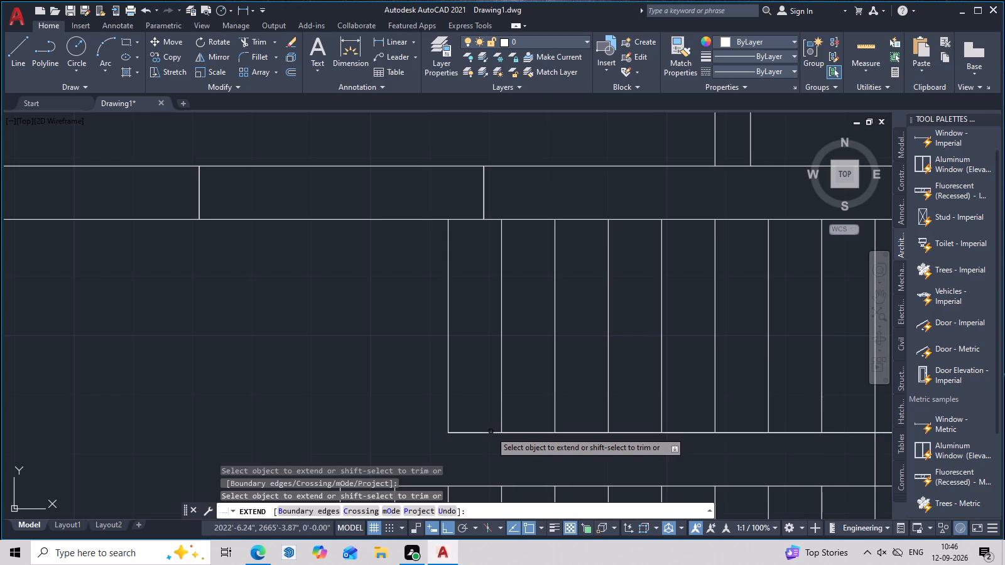
scroll(491, 431, "down", 3)
middle_click_drag(542, 438, 524, 413)
key("Escape")
Trim the two flights' inner edge lines where they cross the stair landing on the east.
scroll(592, 437, "down", 2)
middle_click_drag(595, 470, 572, 433)
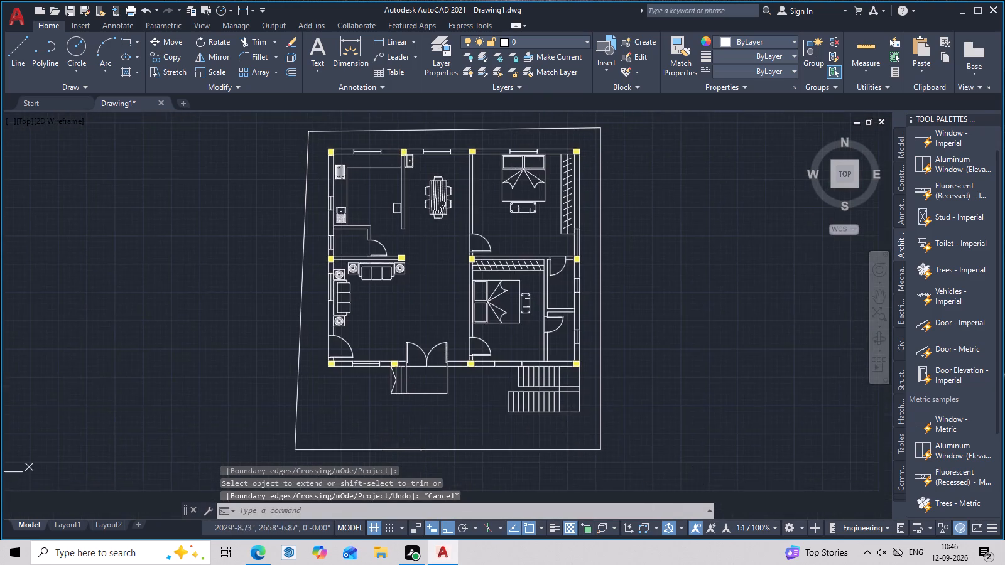
scroll(568, 425, "up", 2)
middle_click_drag(567, 428, 555, 480)
type("tr")
key("space")
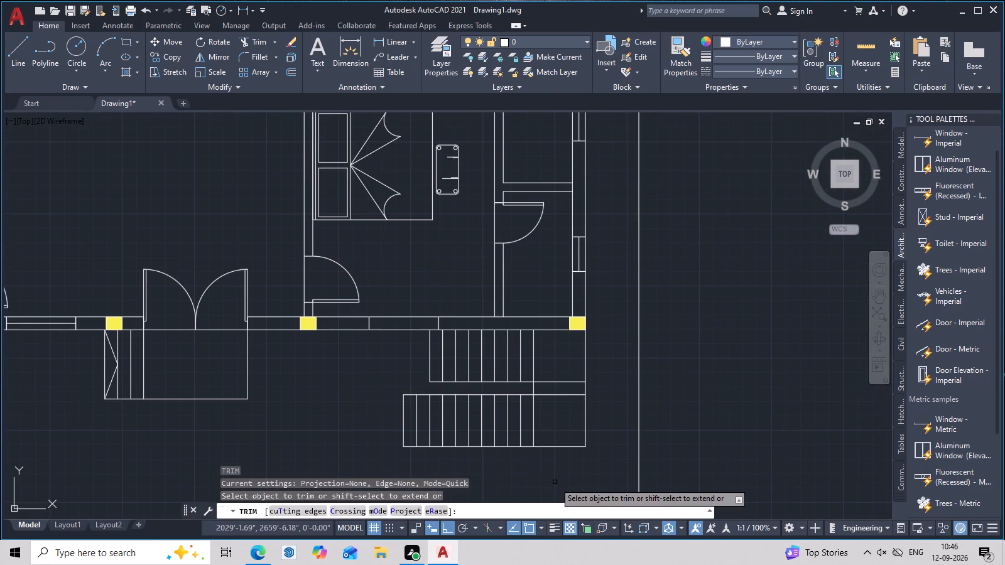
left_click(555, 369)
left_click_drag(555, 369, 555, 402)
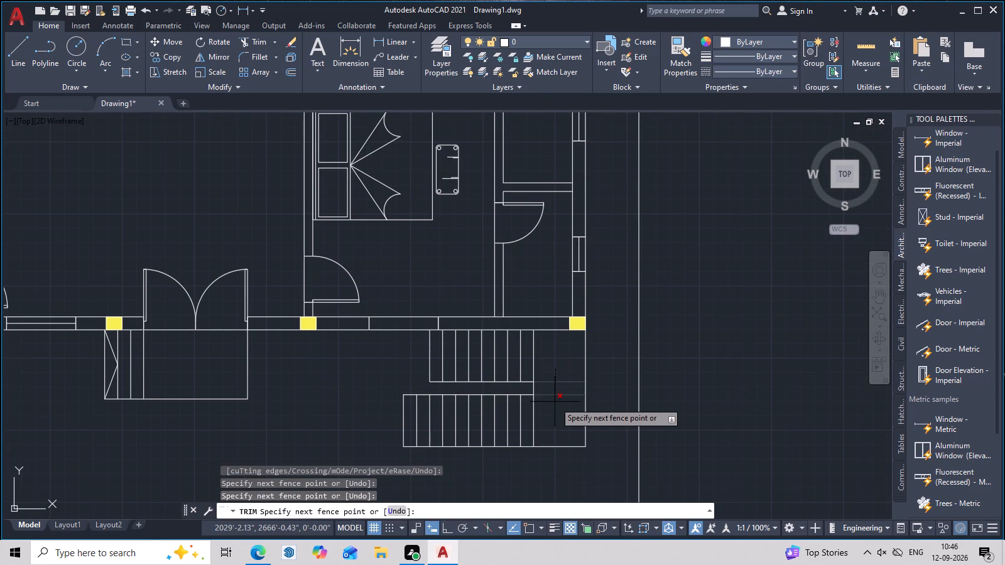
double_click(555, 402)
key("Escape")
Draw a stair direction line from the southern flight's west end midpoint east onto the landing, about 3'-8" north, and about 4'-6" west.
middle_click_drag(552, 409, 558, 377)
scroll(550, 378, "up", 2)
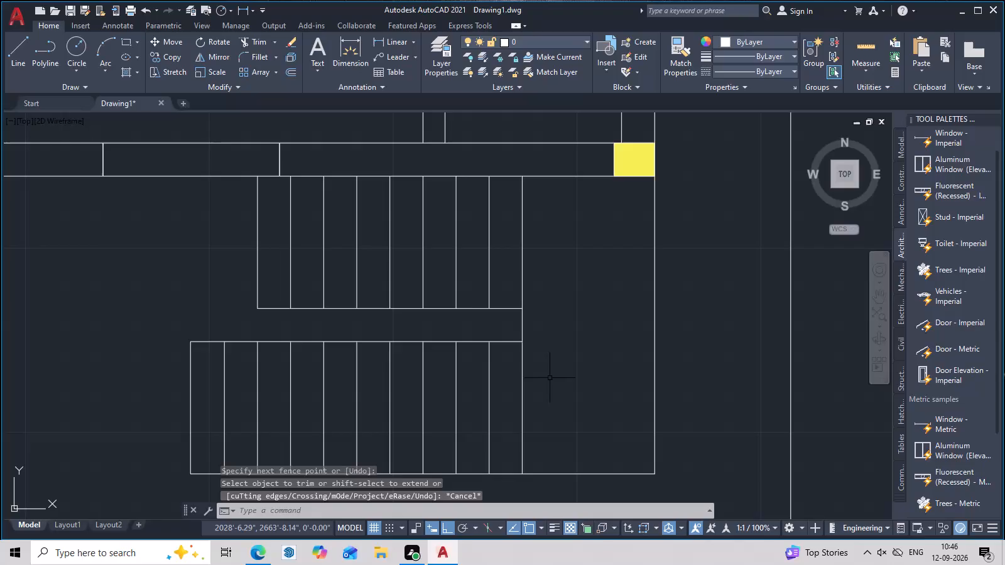
scroll(550, 378, "down", 1)
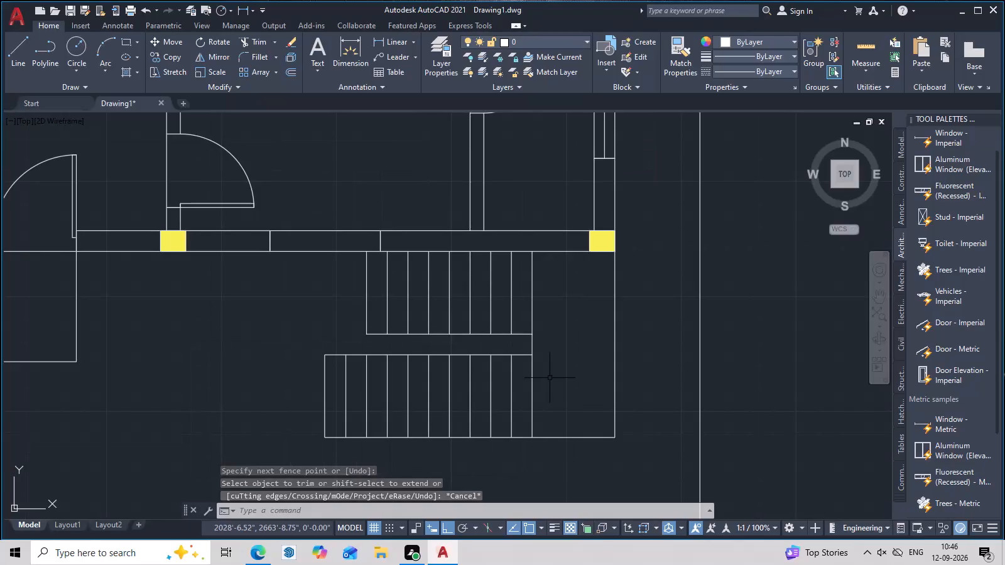
type("l")
key("space")
double_click(323, 396)
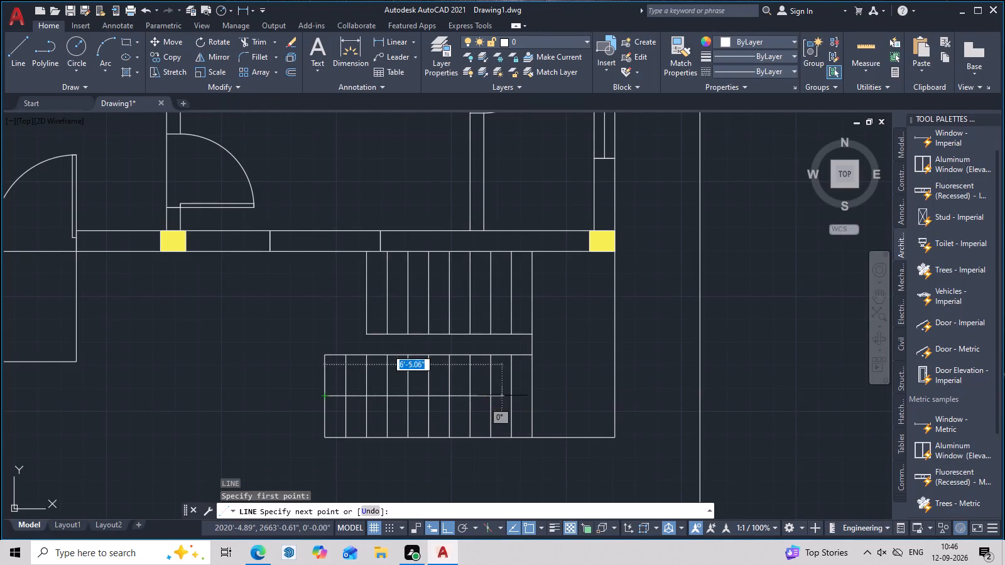
left_click(567, 392)
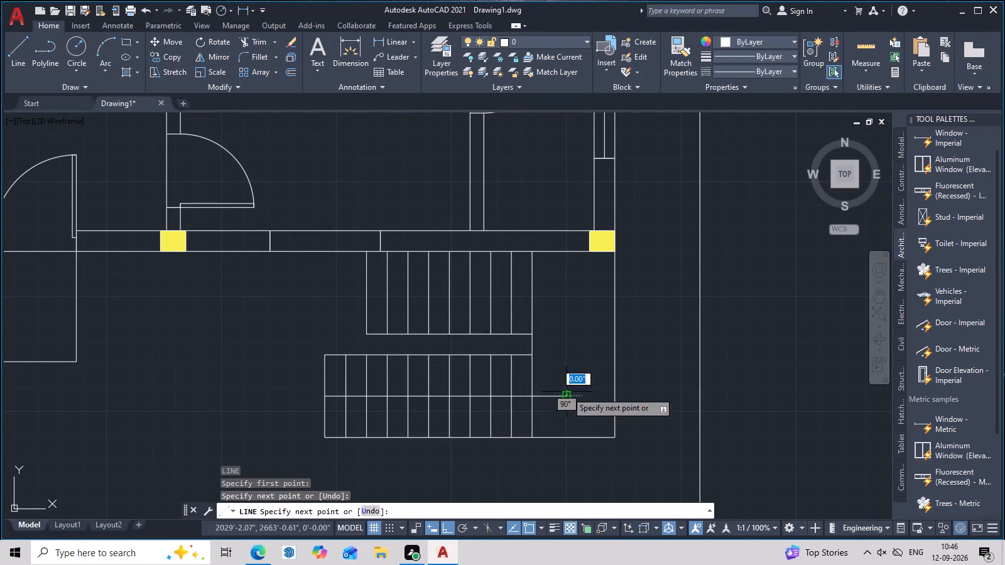
left_click(565, 295)
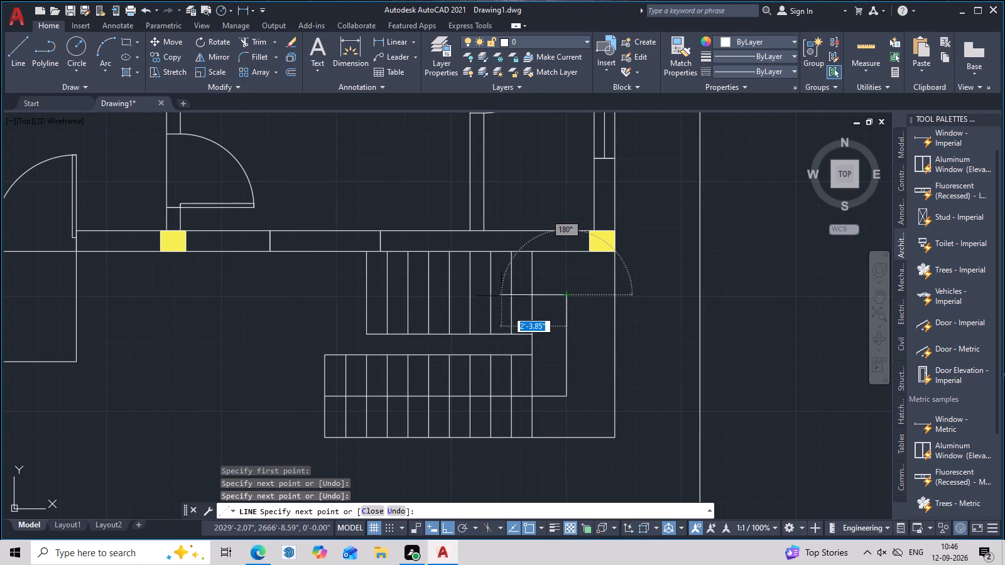
left_click(442, 296)
key("Escape")
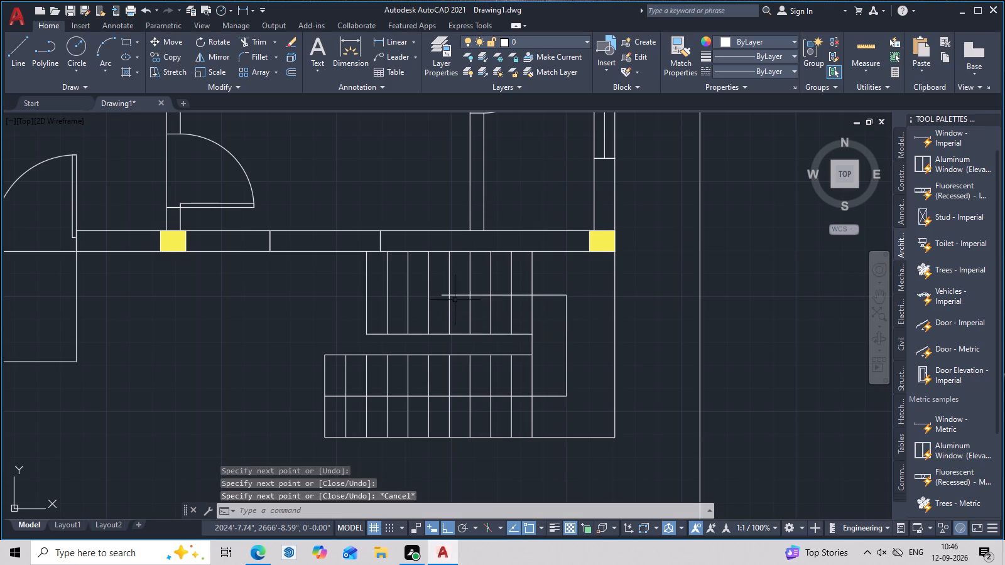
Draw two short diagonal lines with ortho off, forming an arrowhead at the direction line's west tip in the northern flight.
scroll(456, 301, "up", 2)
middle_click_drag(455, 301, 566, 326)
scroll(508, 319, "up", 3)
middle_click_drag(541, 328, 442, 338)
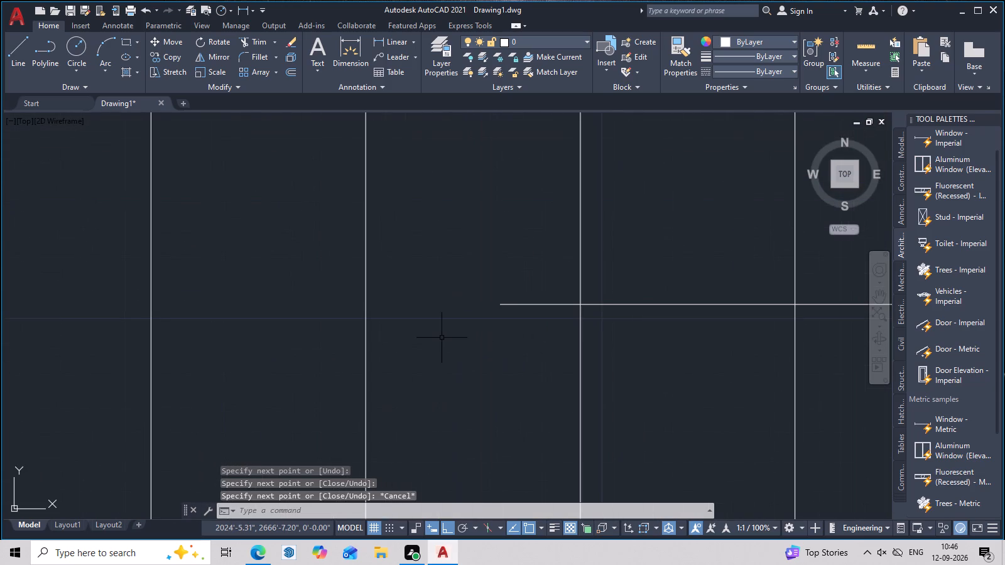
type("l")
key("space")
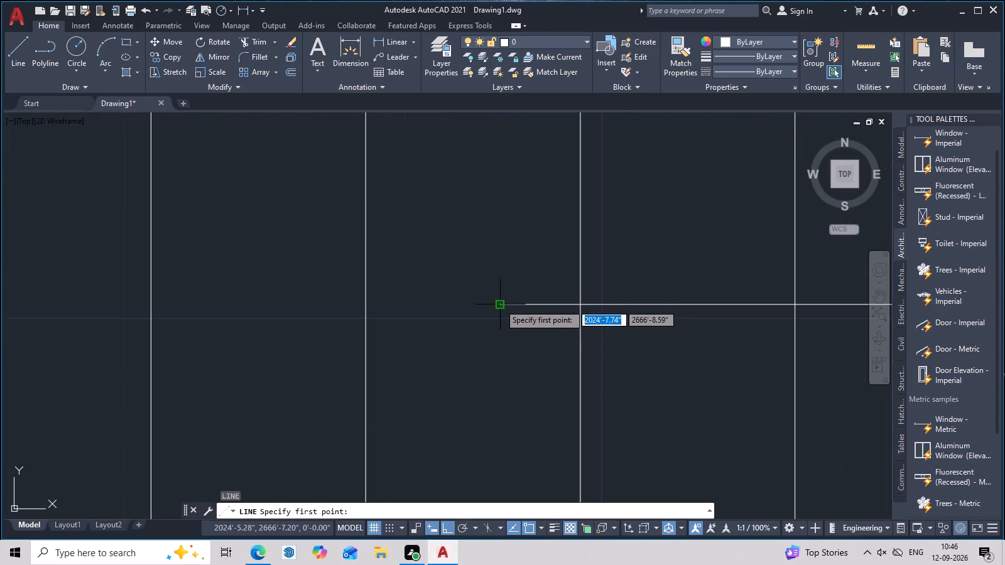
left_click(499, 304)
key("F8")
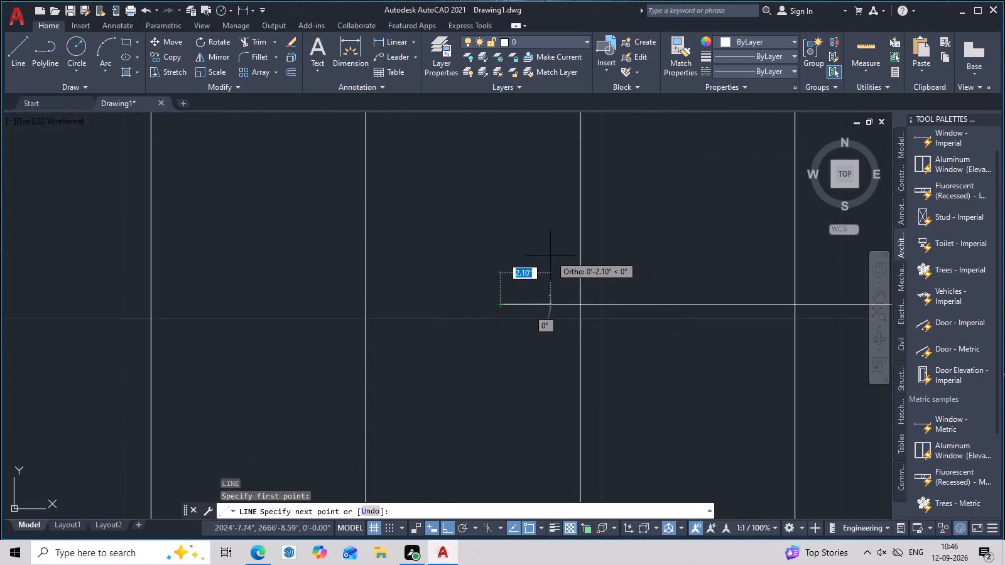
left_click(564, 256)
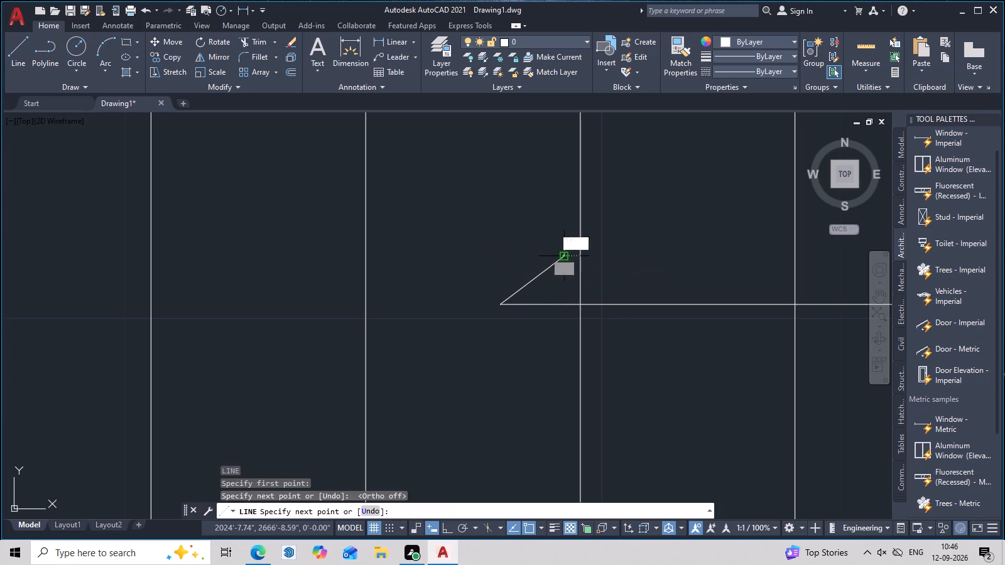
key("space")
key("space")
double_click(505, 306)
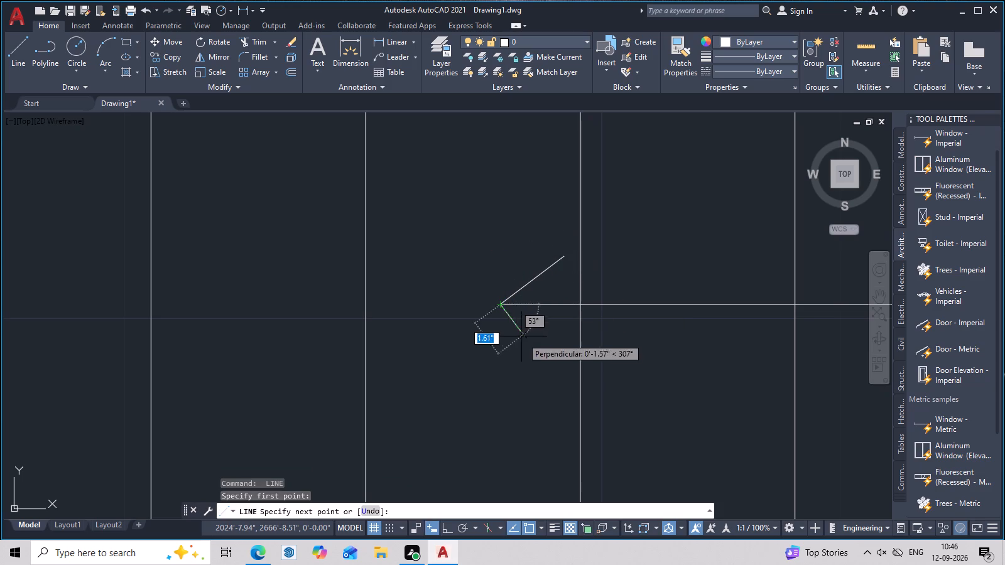
left_click(559, 354)
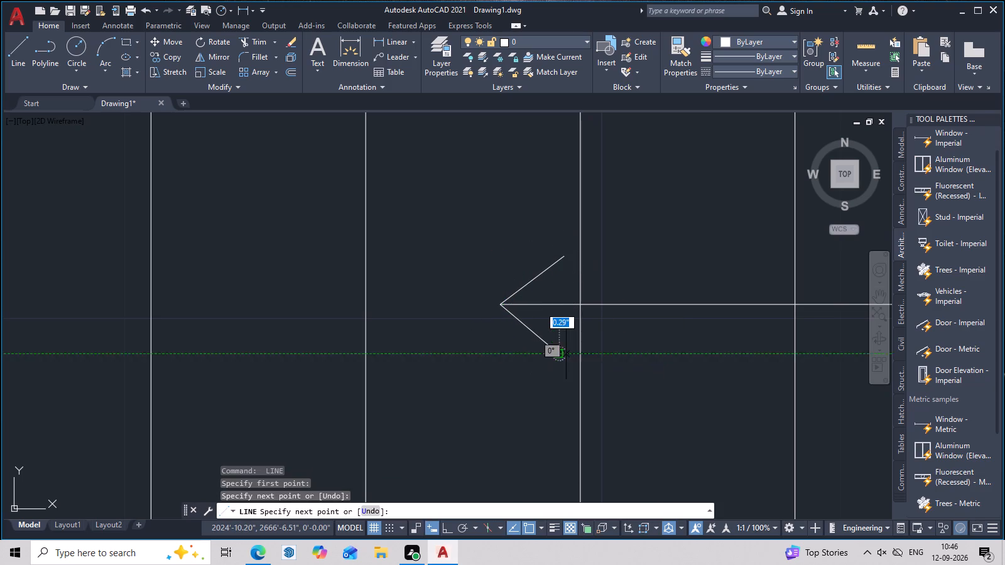
key("Escape")
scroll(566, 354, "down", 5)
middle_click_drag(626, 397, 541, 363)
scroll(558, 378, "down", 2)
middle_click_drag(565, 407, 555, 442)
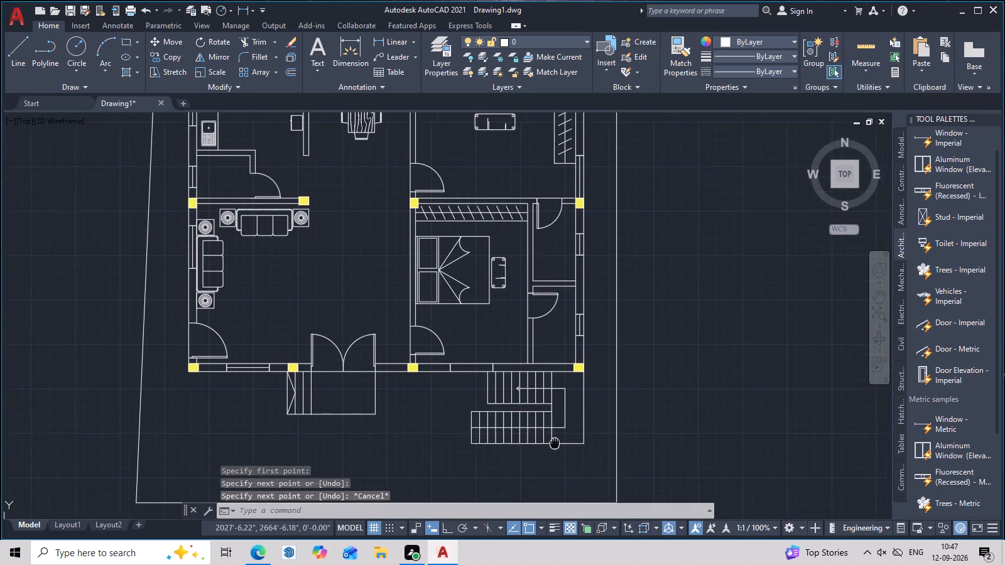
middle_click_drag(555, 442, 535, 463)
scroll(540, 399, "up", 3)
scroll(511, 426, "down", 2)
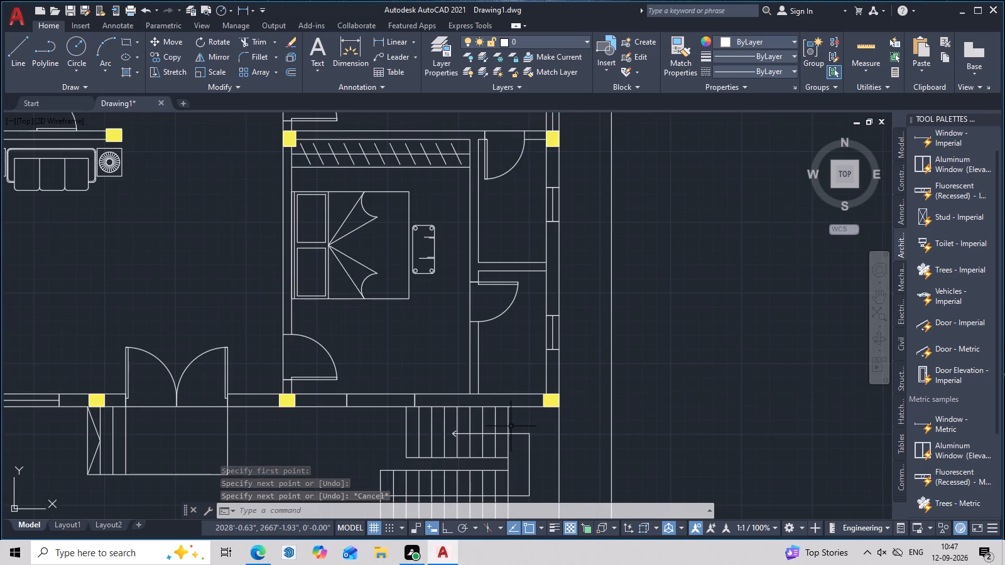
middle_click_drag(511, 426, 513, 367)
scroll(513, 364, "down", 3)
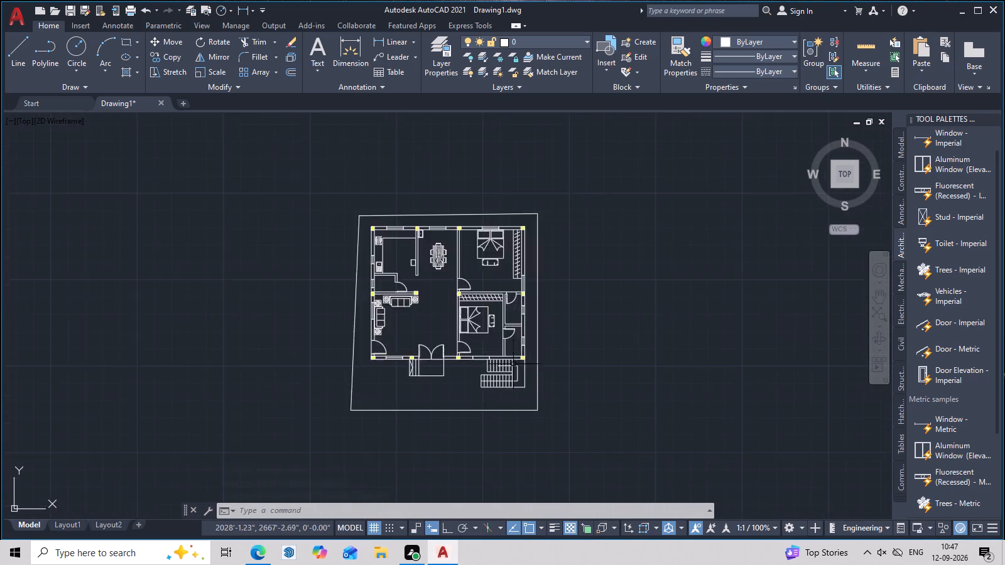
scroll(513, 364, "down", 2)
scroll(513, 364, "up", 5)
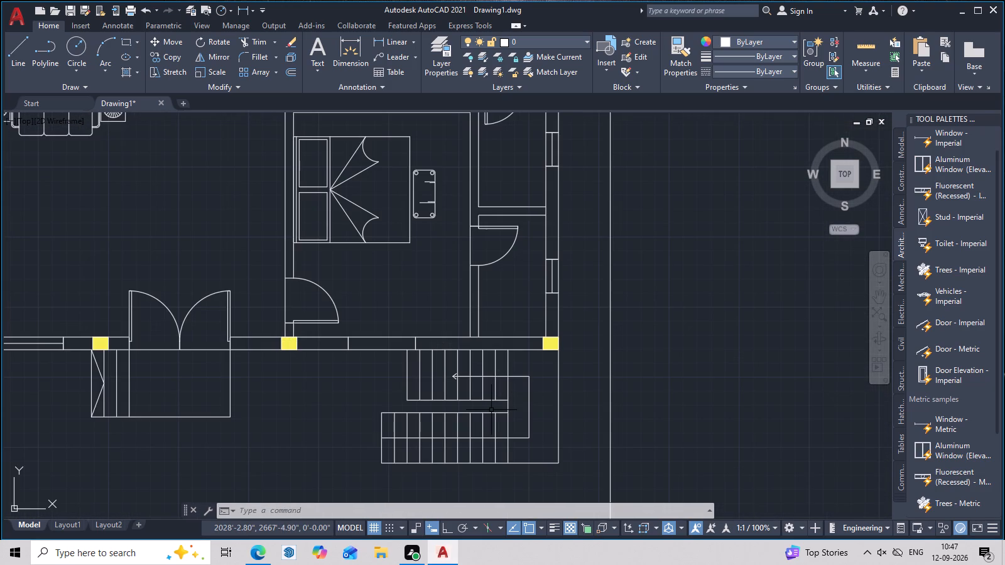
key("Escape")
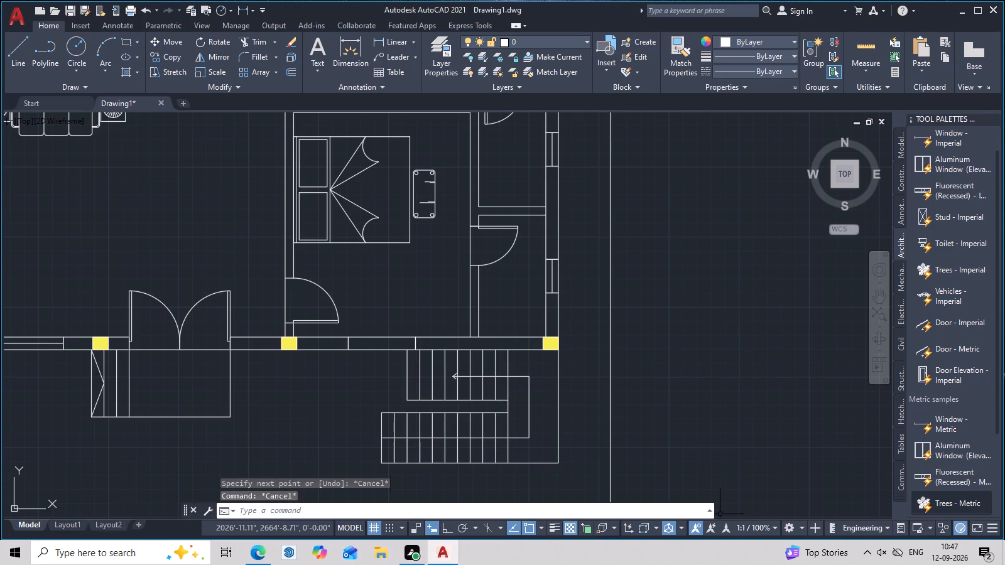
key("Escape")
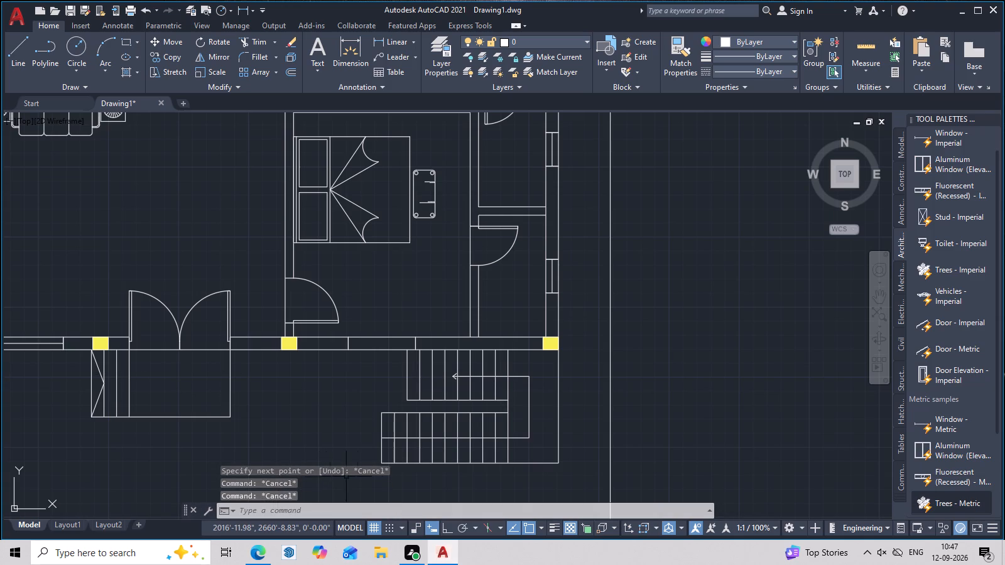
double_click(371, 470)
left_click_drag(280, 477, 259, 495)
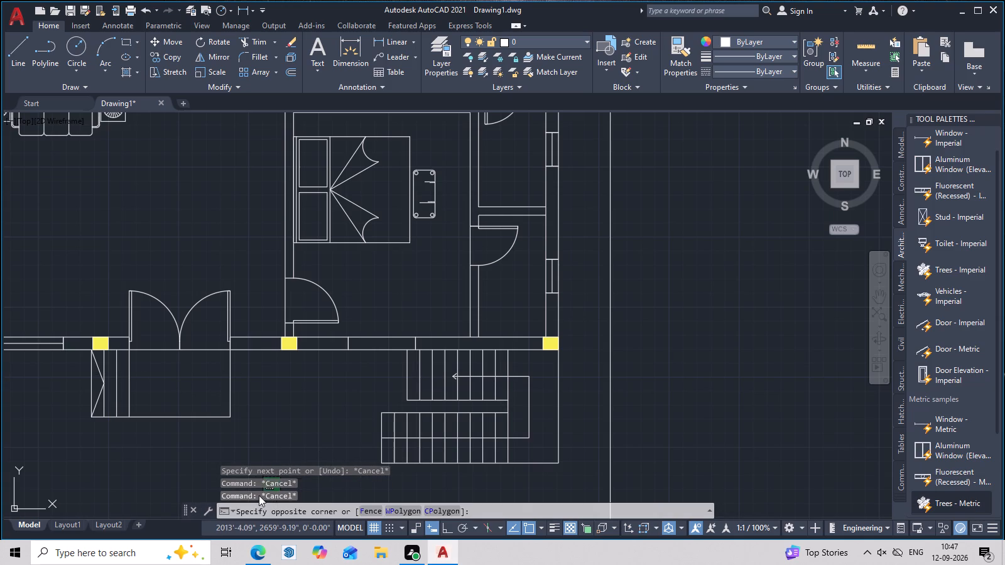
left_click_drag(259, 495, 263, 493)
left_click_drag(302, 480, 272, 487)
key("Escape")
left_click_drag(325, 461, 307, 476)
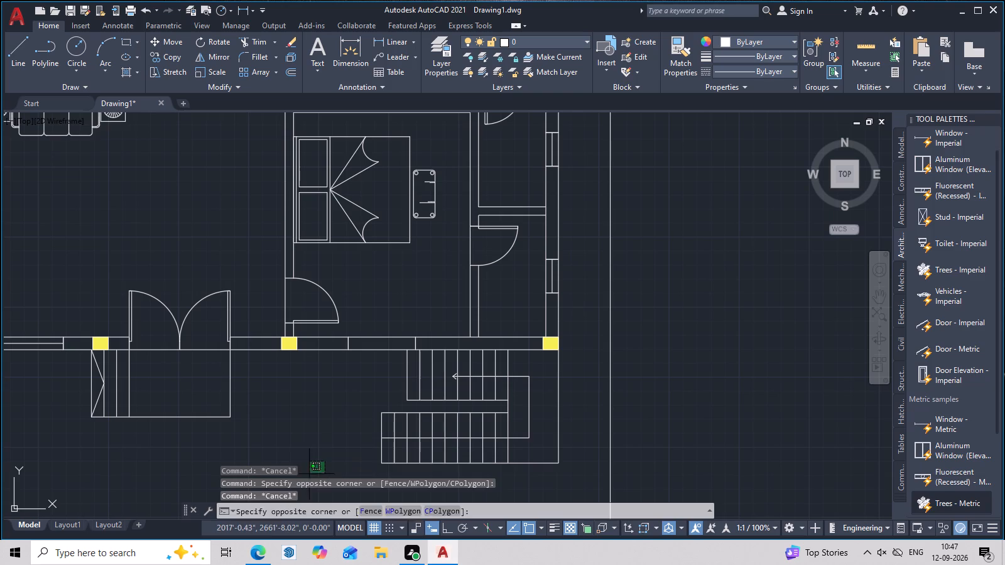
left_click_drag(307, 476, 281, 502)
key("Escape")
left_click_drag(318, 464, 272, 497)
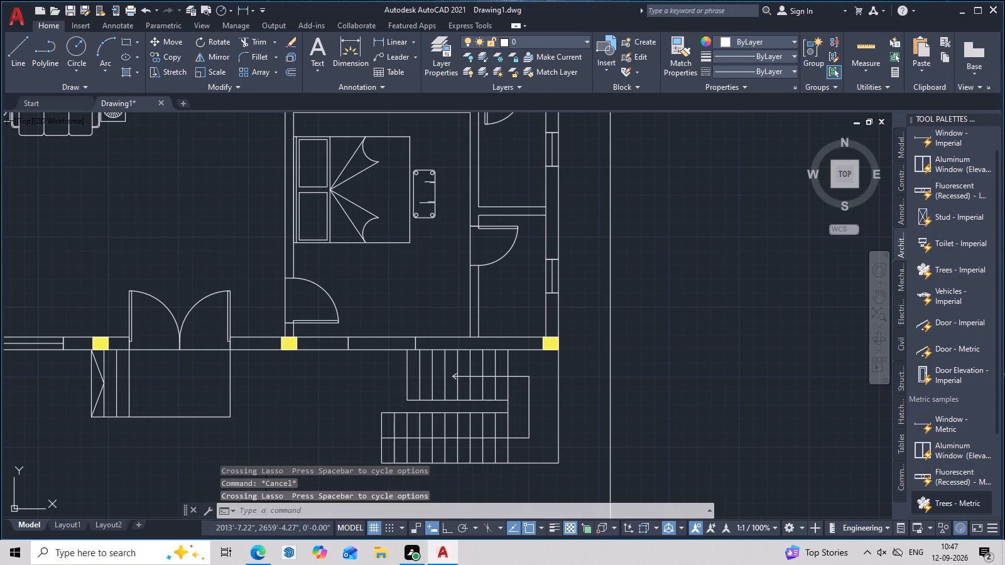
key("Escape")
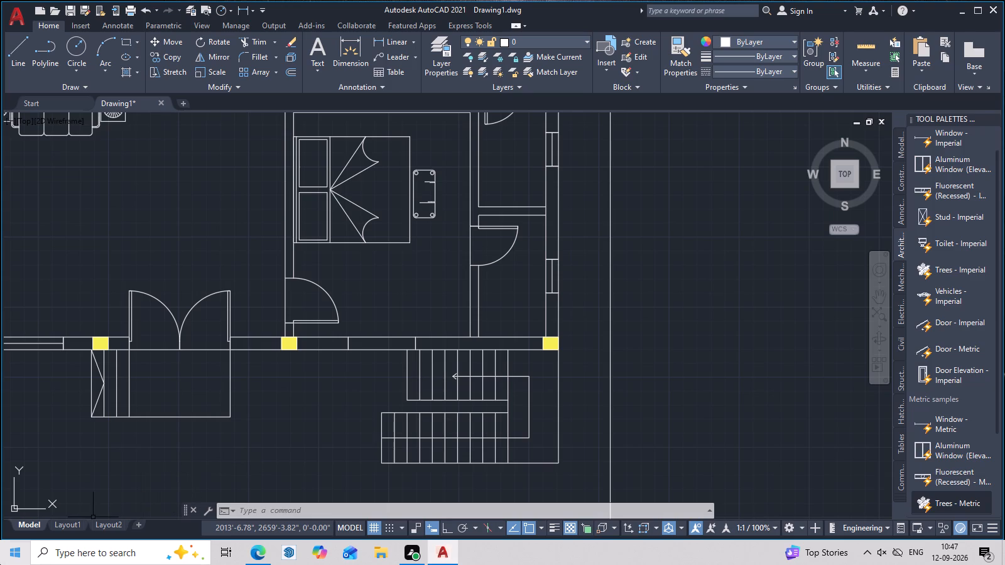
Offset the house's outer wall line at the southwest corner 4' outward, toward the site boundary.
scroll(195, 412, "down", 1)
middle_click_drag(194, 409, 509, 464)
scroll(342, 375, "up", 1)
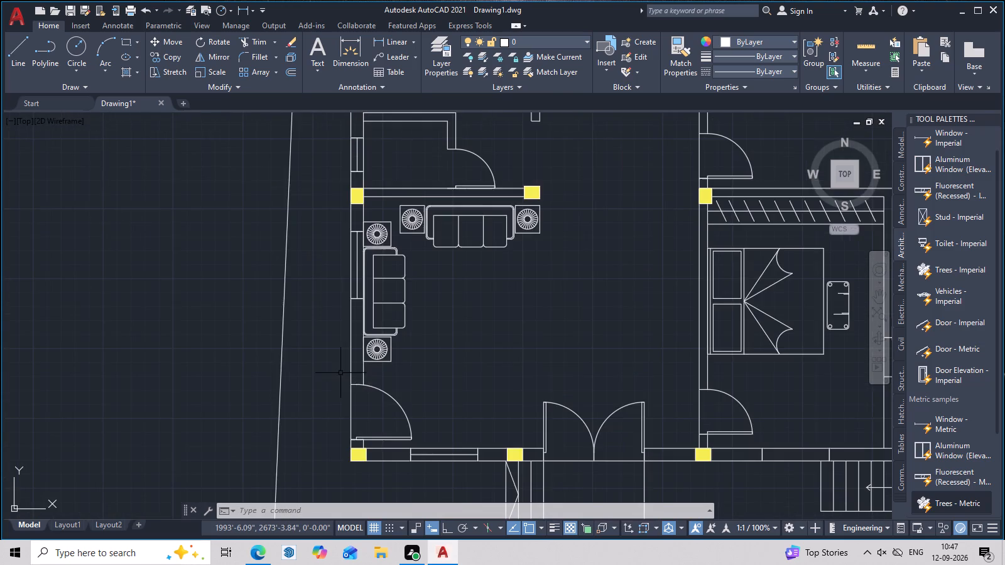
middle_click_drag(357, 380, 454, 409)
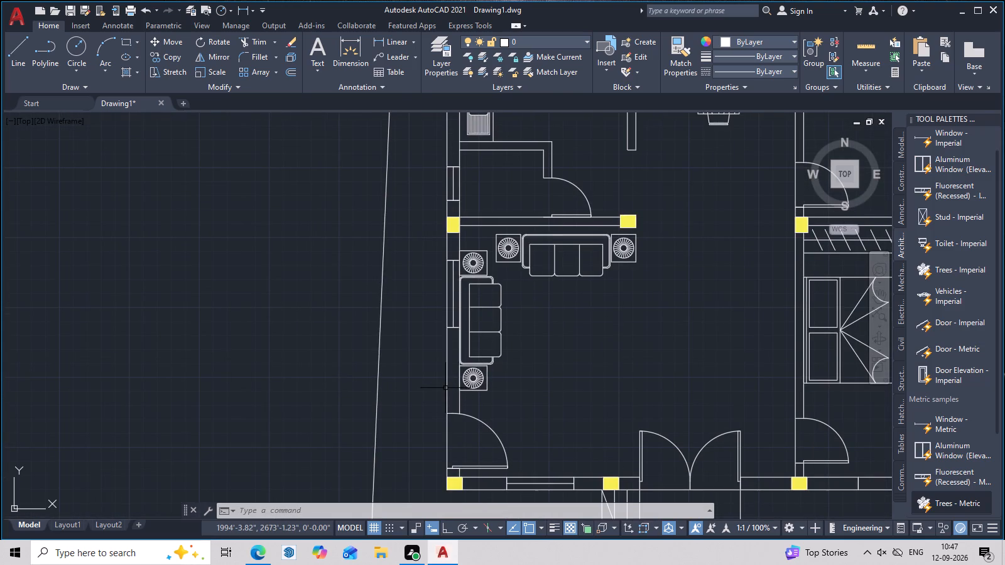
type("o")
key("space")
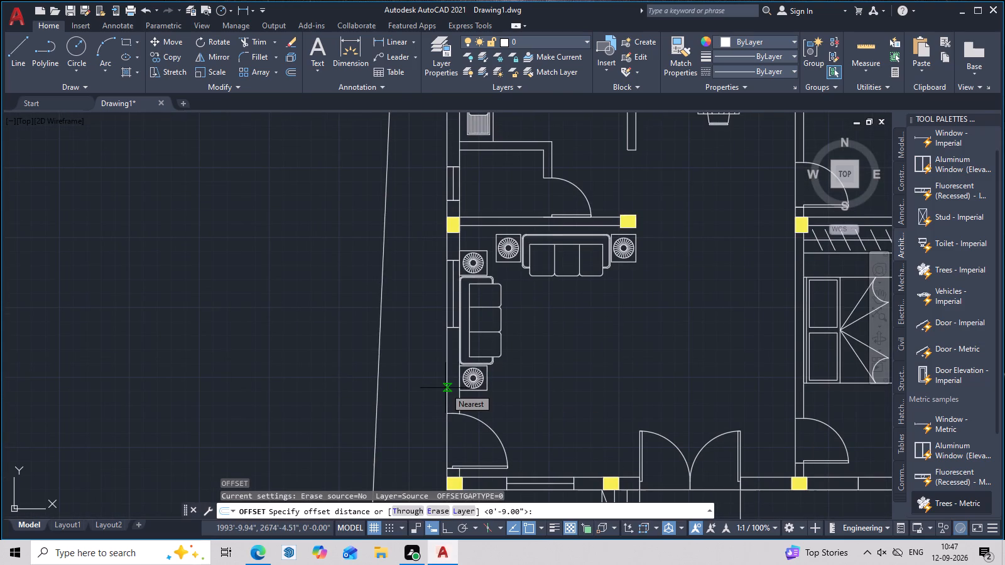
type("4'")
key("Return")
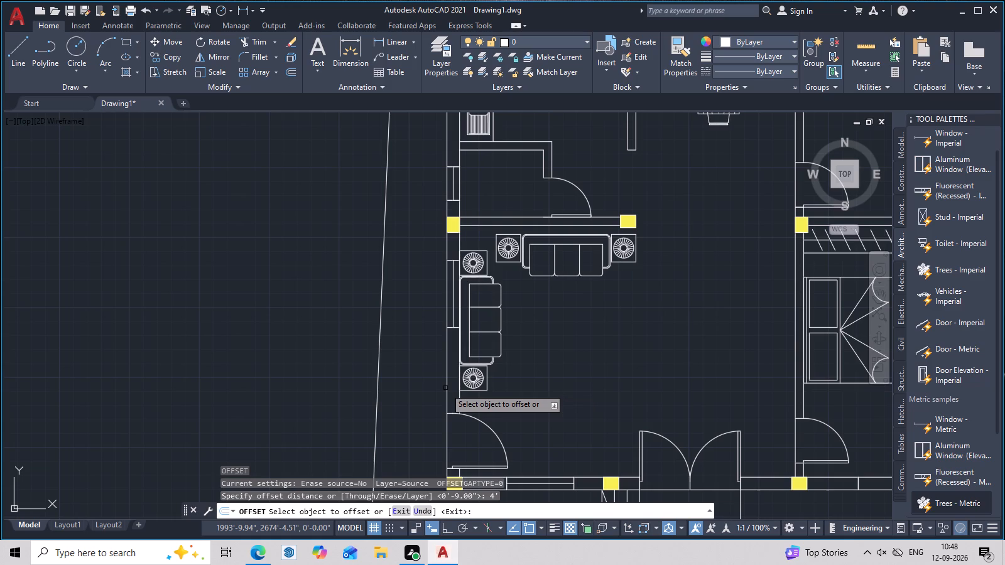
double_click(447, 375)
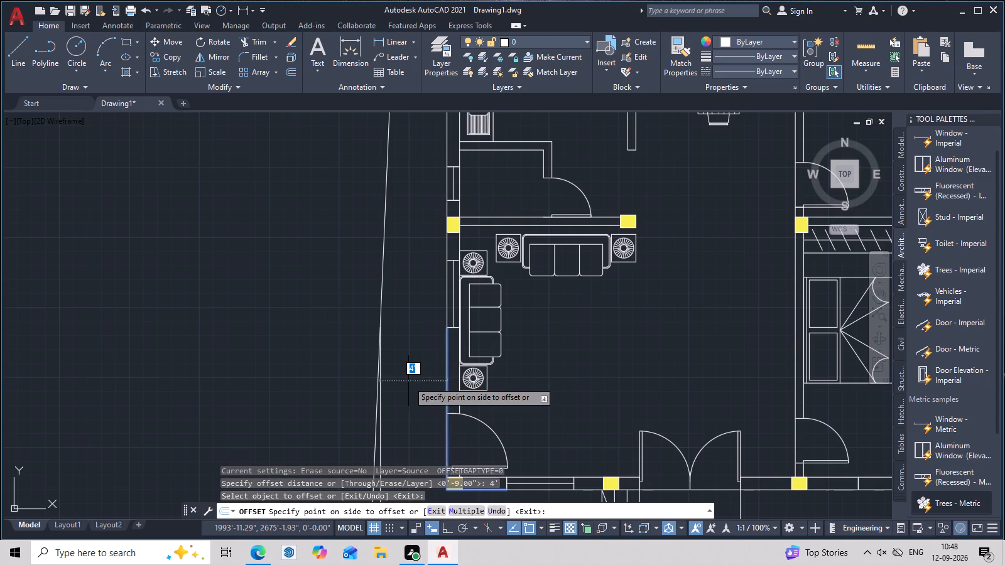
left_click(418, 423)
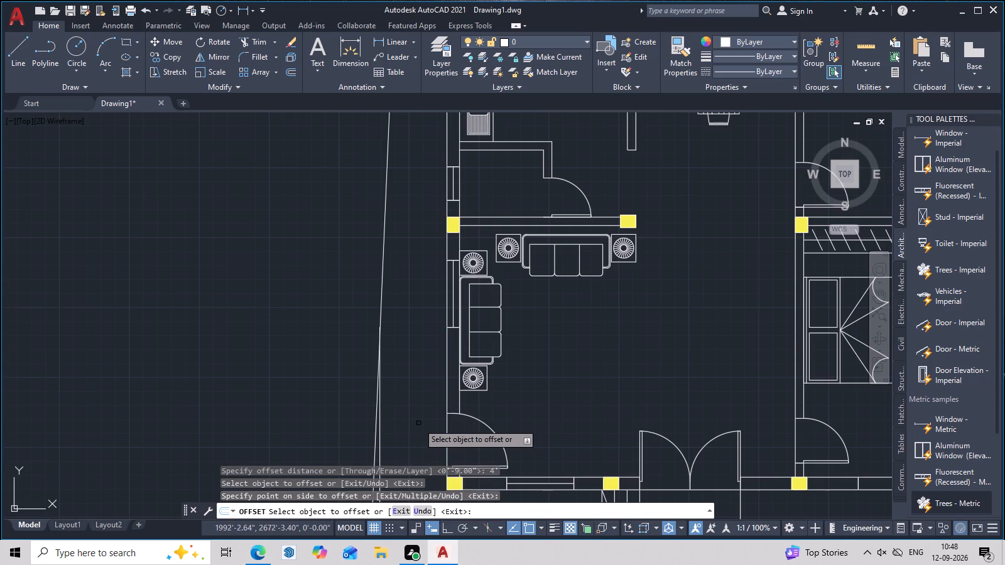
middle_click_drag(418, 423, 466, 321)
key("Escape")
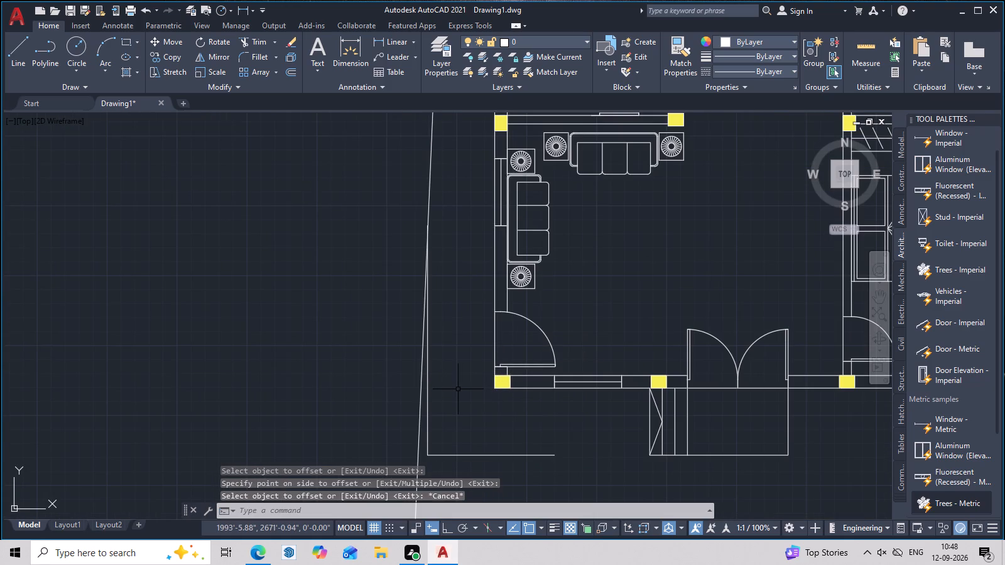
Trim away the offset outline's horizontal segment south of the house, leaving its vertical line along the west side.
type("tr")
key("space")
left_click(450, 458)
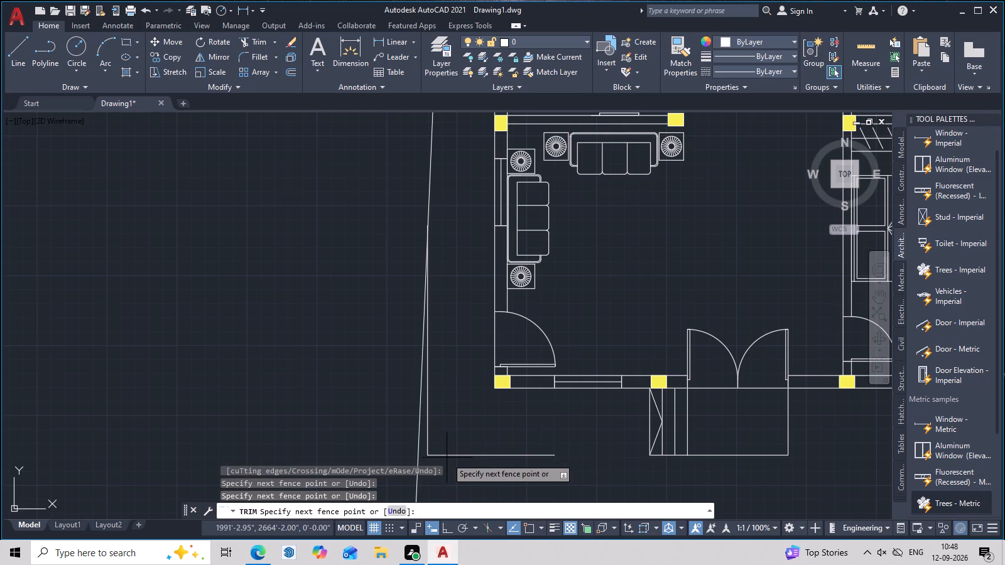
left_click(444, 455)
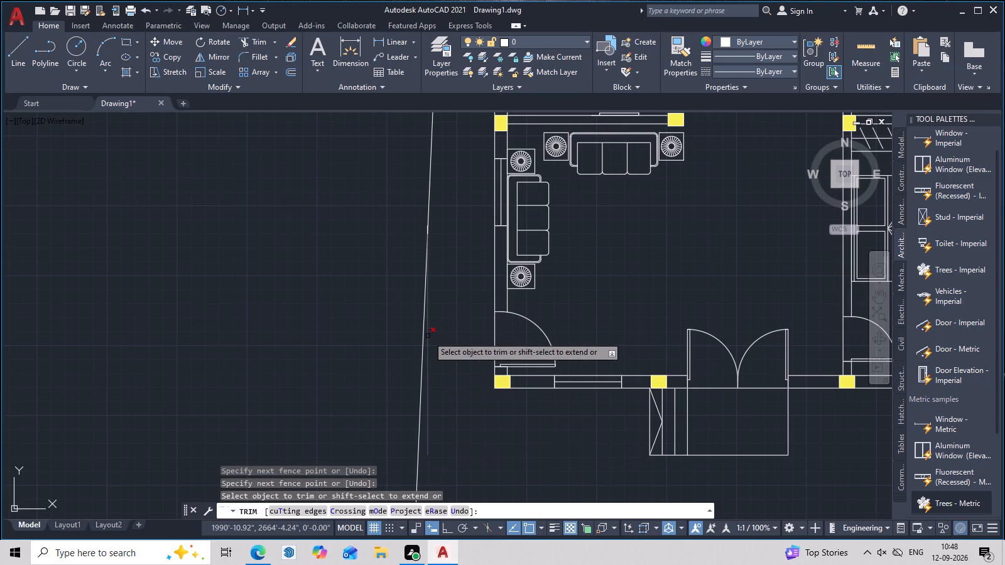
middle_click_drag(437, 323, 450, 370)
key("Escape")
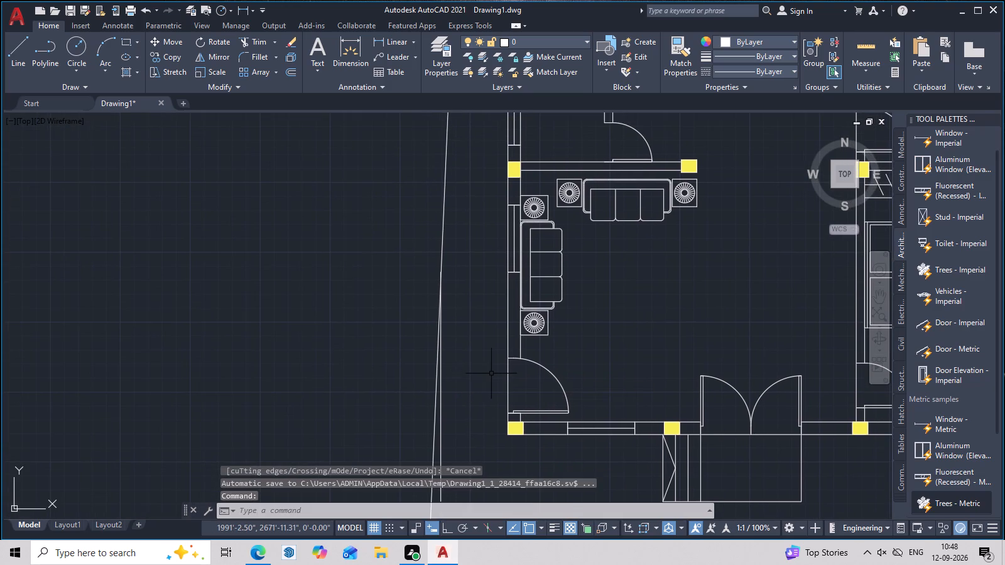
Draw a horizontal line from the west wall's outer face, just north of the southwest door, to the 4' offset line.
scroll(491, 374, "up", 2)
middle_click_drag(491, 374, 509, 426)
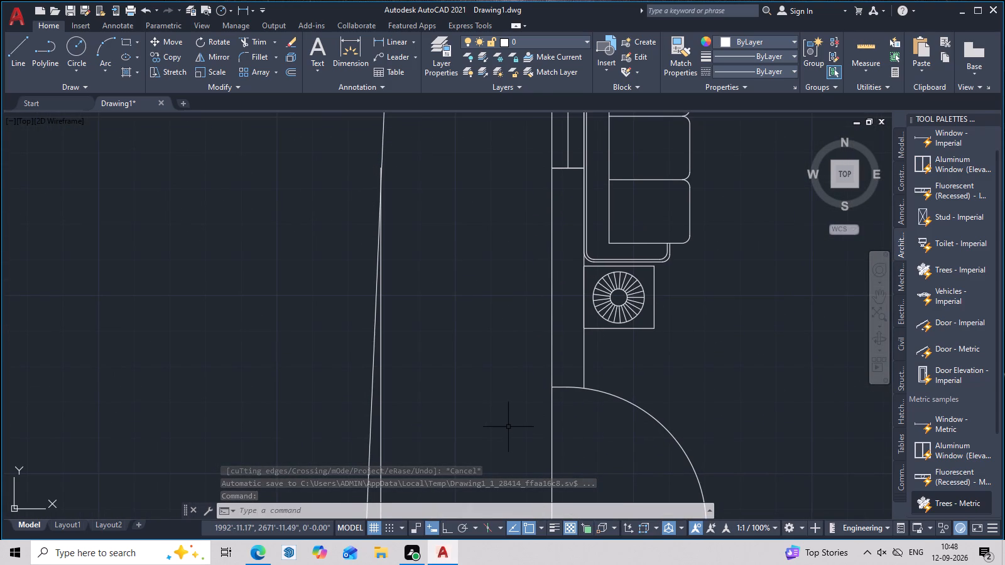
scroll(532, 353, "down", 2)
middle_click_drag(532, 353, 532, 429)
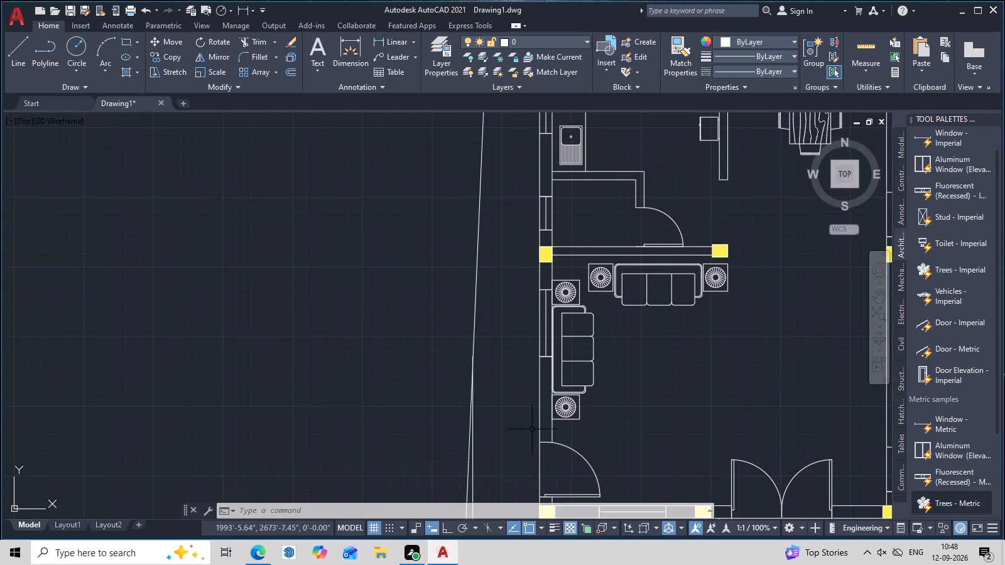
key("l")
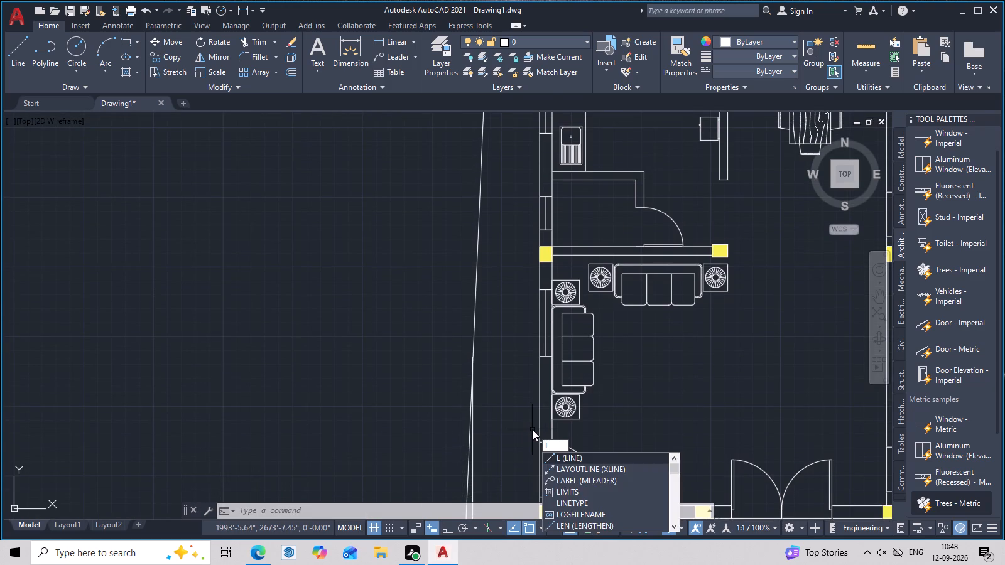
key("space")
middle_click_drag(540, 403, 541, 399)
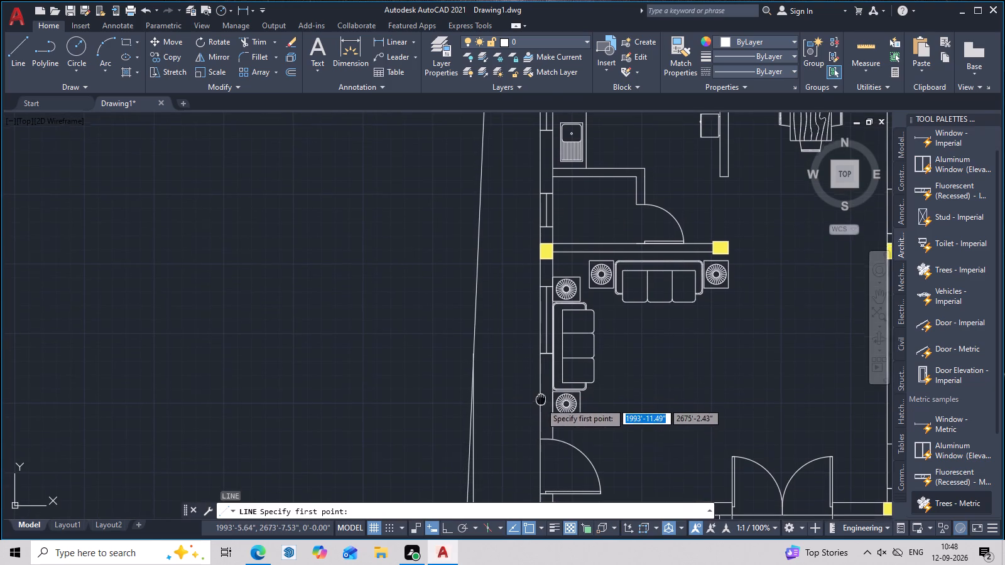
middle_click_drag(541, 399, 546, 367)
scroll(537, 387, "up", 2)
middle_click_drag(553, 394, 565, 355)
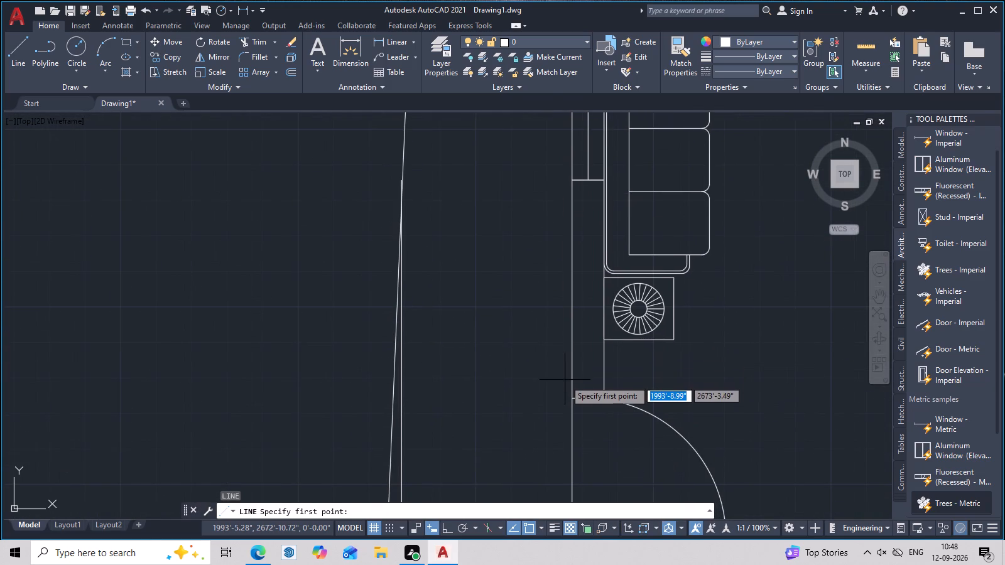
double_click(575, 382)
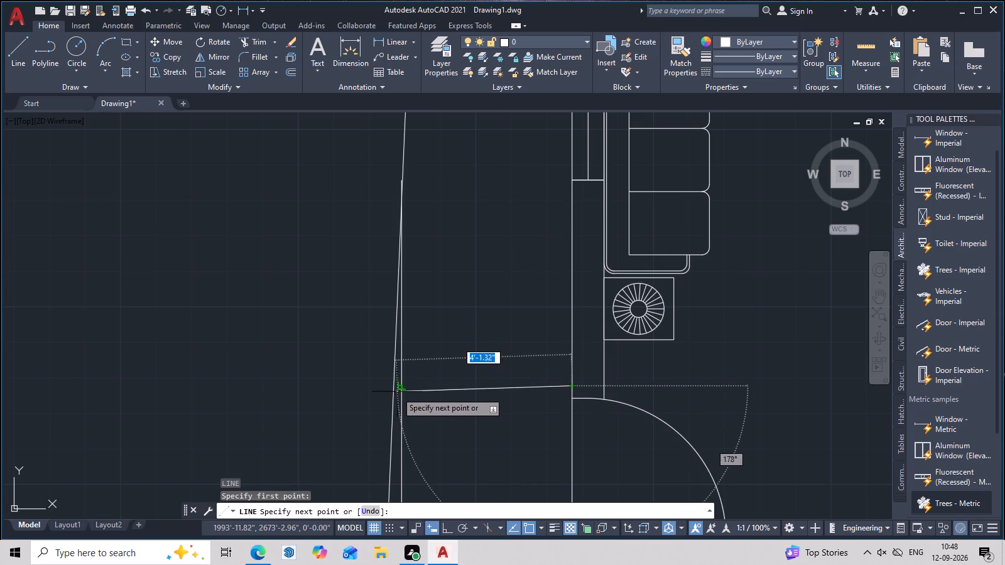
left_click(401, 387)
key("Escape")
middle_click_drag(454, 409, 467, 394)
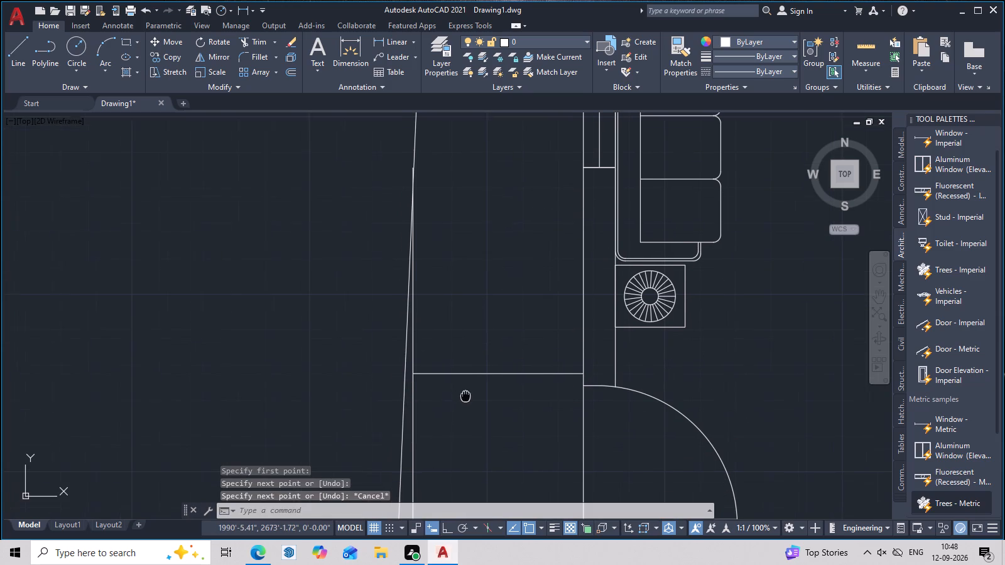
middle_click_drag(467, 394, 468, 394)
Trim the part of the west offset line that runs north of the new horizontal line.
type("tr")
key("space")
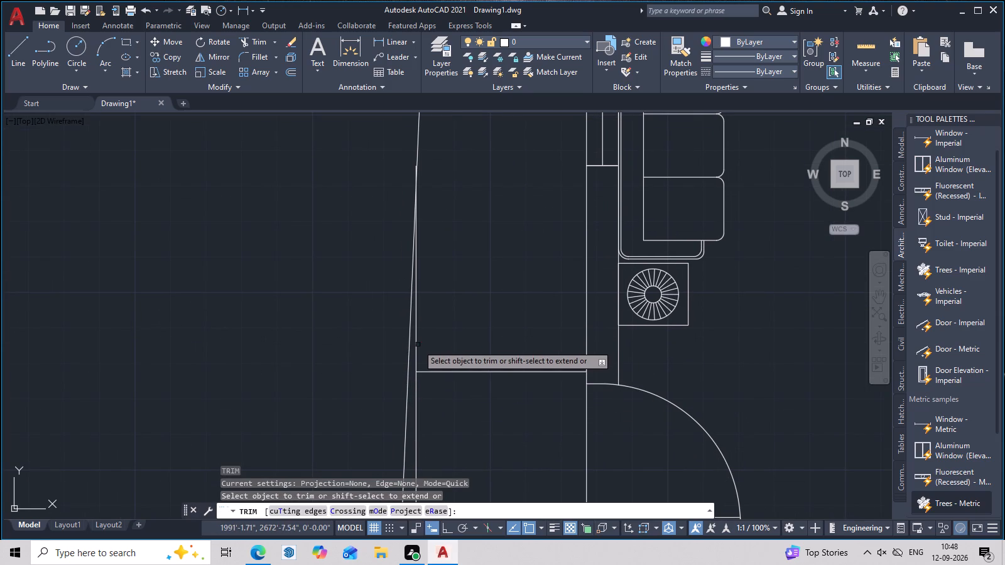
left_click(417, 348)
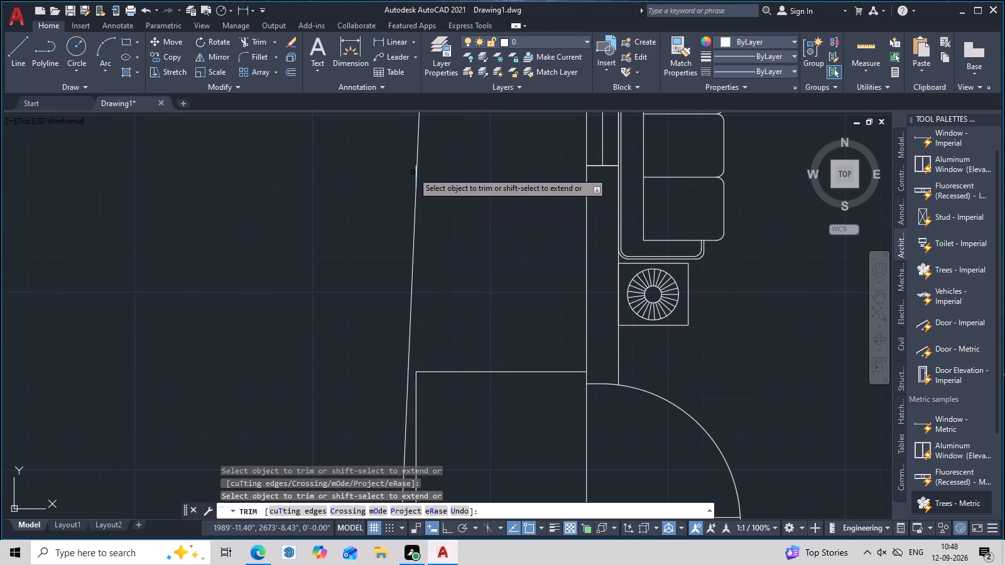
double_click(416, 171)
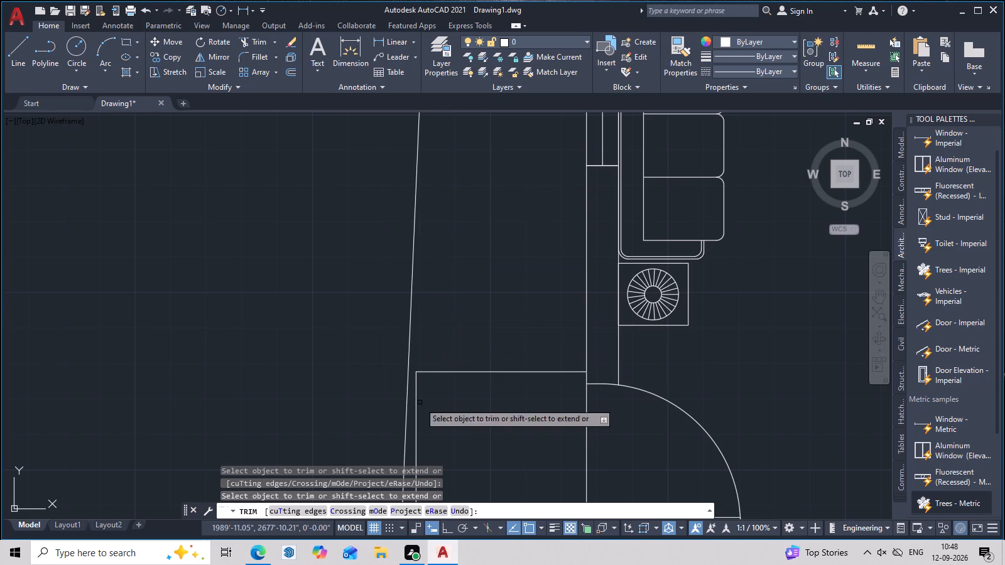
middle_click_drag(420, 403, 437, 308)
middle_click_drag(467, 379, 475, 316)
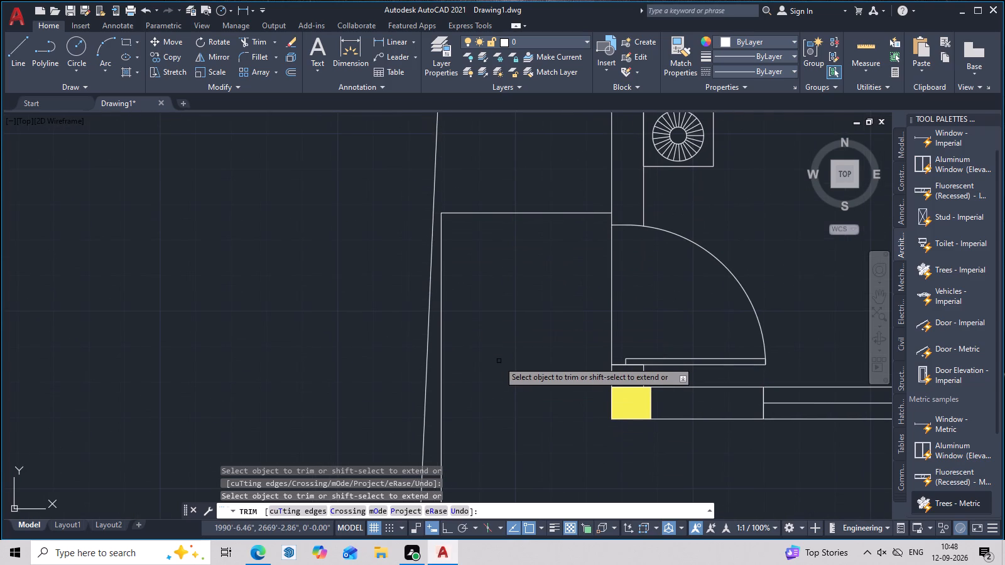
scroll(511, 358, "down", 2)
middle_click(511, 362)
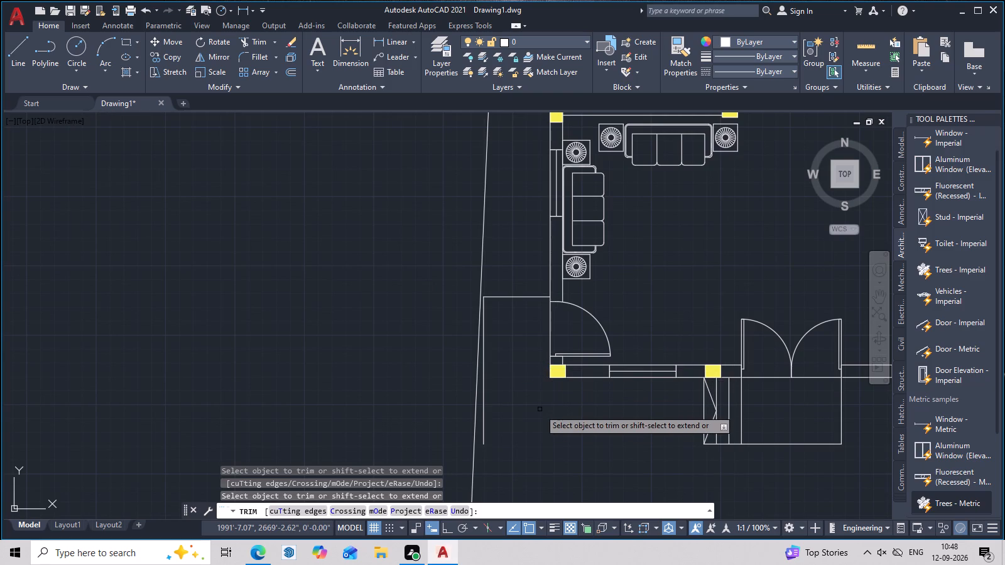
Draw a line from the house's southwest corner 4' south and 4' west, closing the outline at the offset line's south end.
key("l")
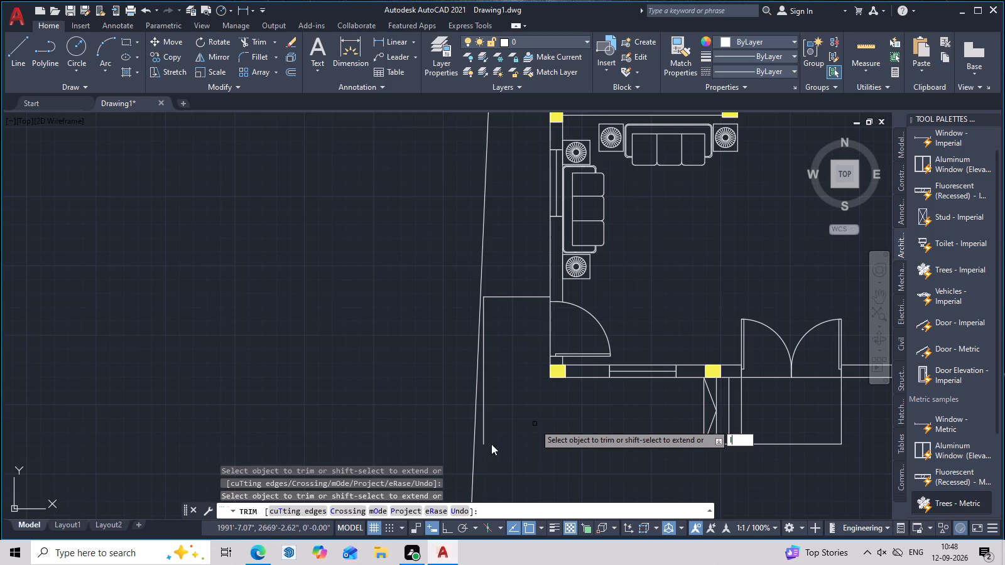
middle_click_drag(570, 382, 556, 327)
scroll(551, 316, "up", 2)
scroll(505, 349, "down", 1)
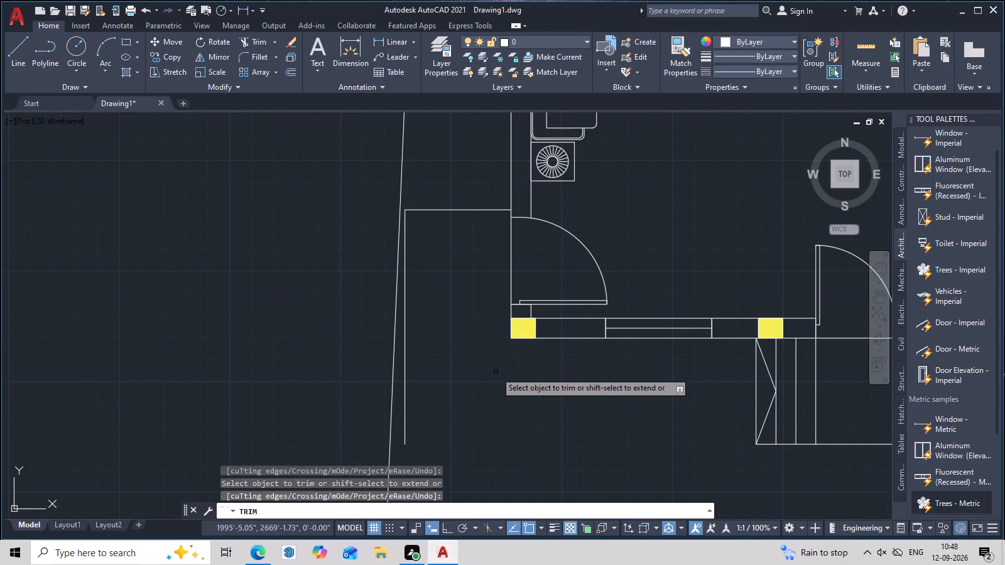
key("Escape")
type("l")
key("space")
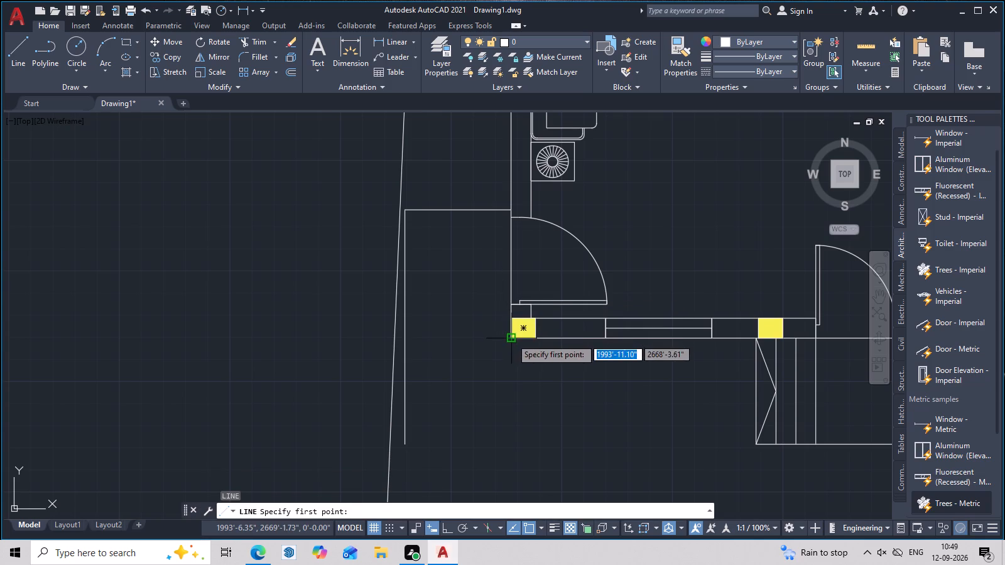
left_click(511, 338)
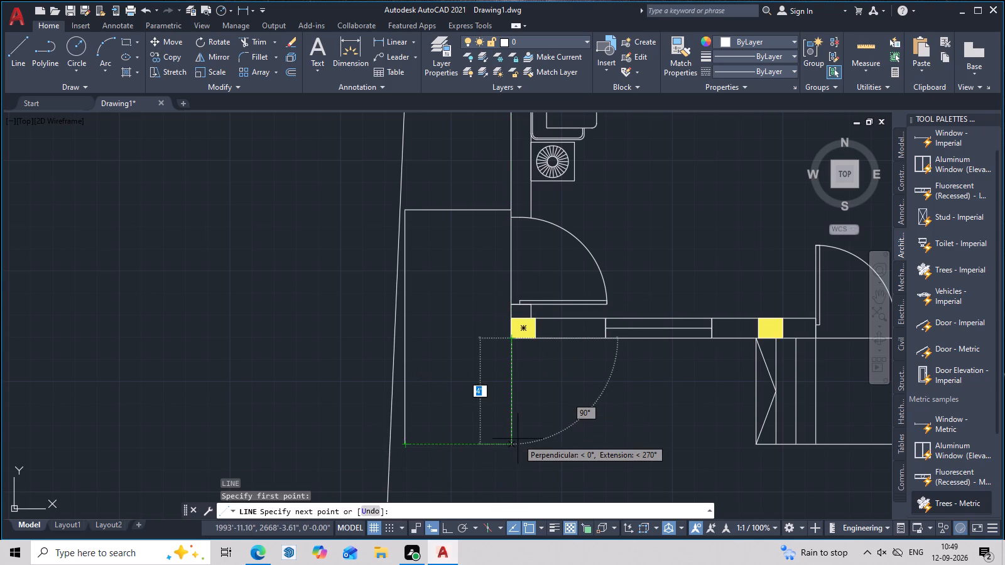
left_click(513, 439)
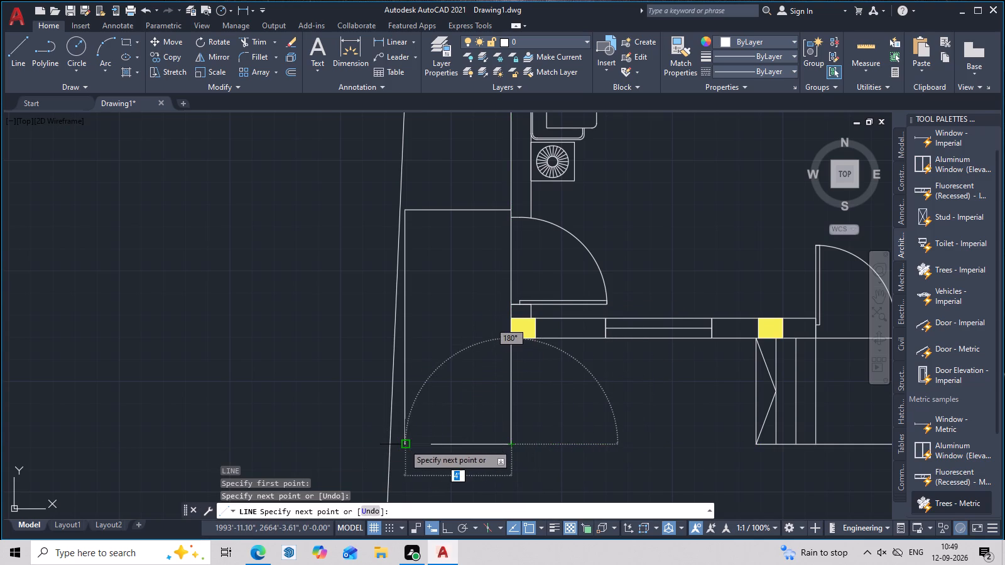
left_click(406, 444)
key("Escape")
Offset the southwest platform's south edge northward three times in succession at 9" spacing to form tread lines.
scroll(568, 434, "down", 1)
middle_click_drag(570, 430, 542, 430)
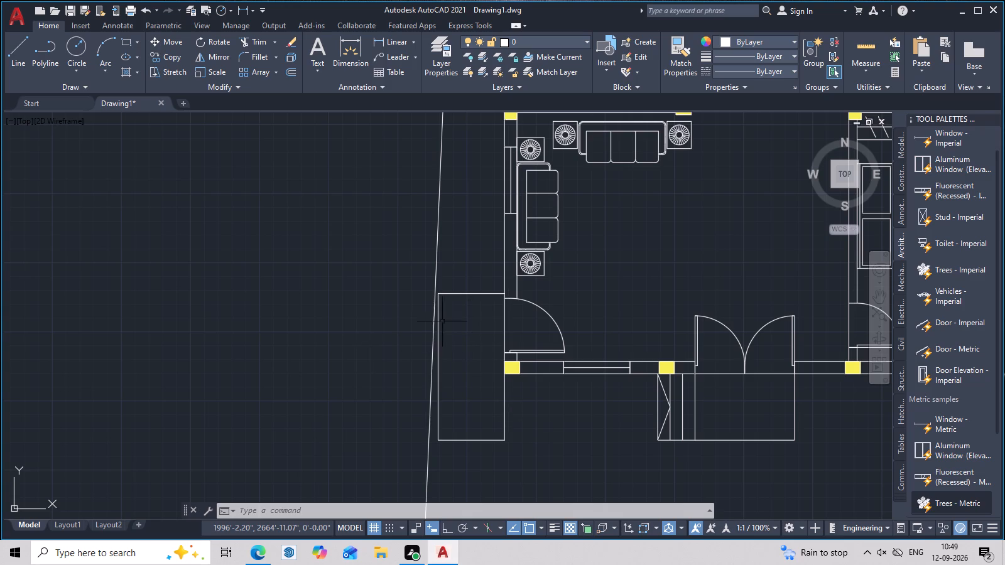
scroll(406, 319, "down", 2)
middle_click_drag(610, 346, 474, 360)
scroll(330, 323, "up", 2)
middle_click_drag(315, 322, 479, 298)
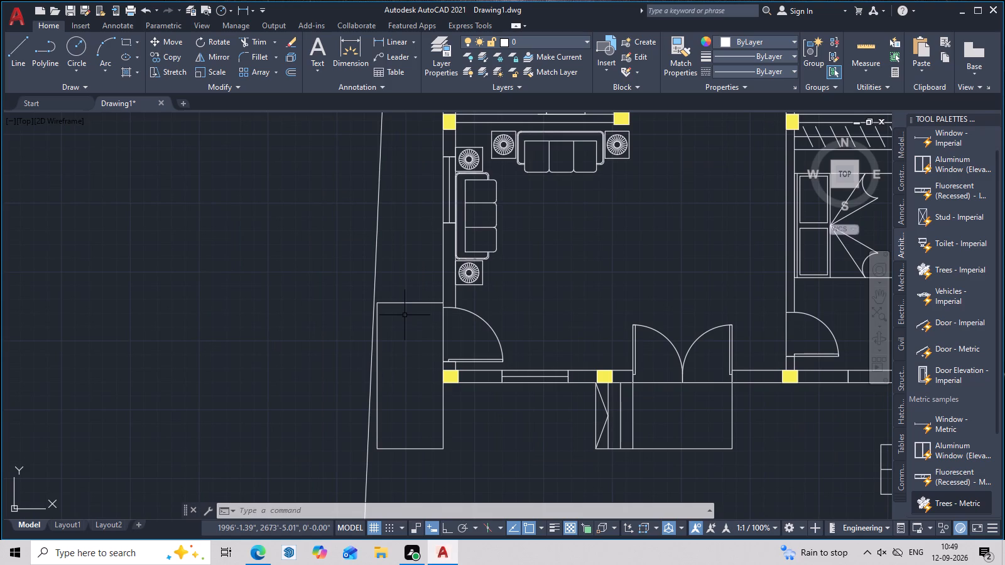
key("Escape")
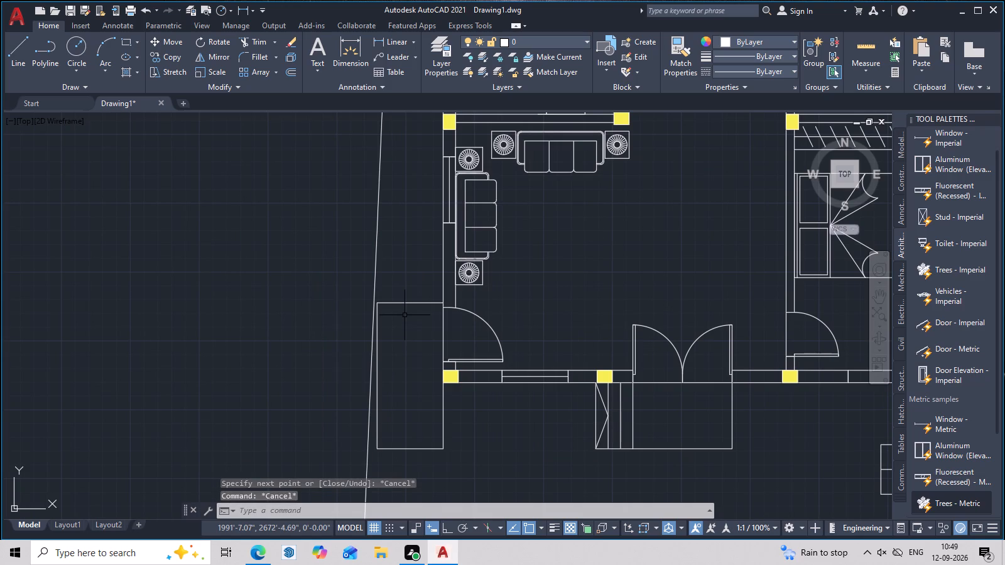
key("Escape")
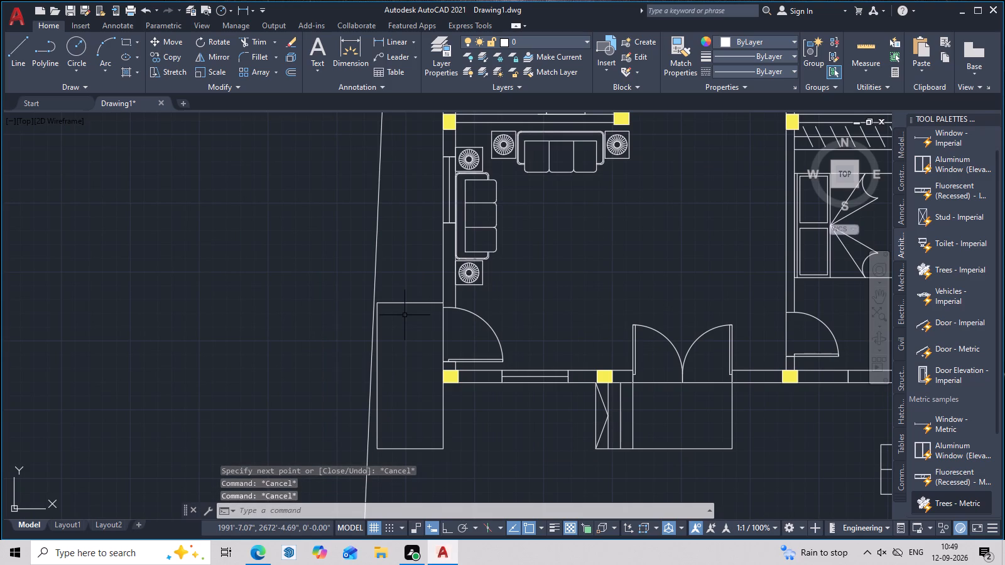
key("o")
key("space")
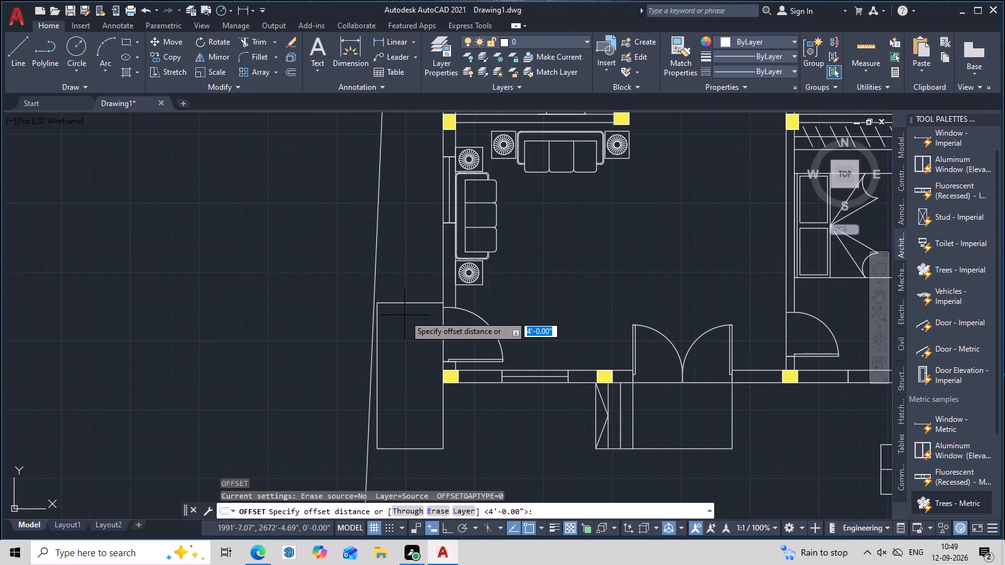
key("9")
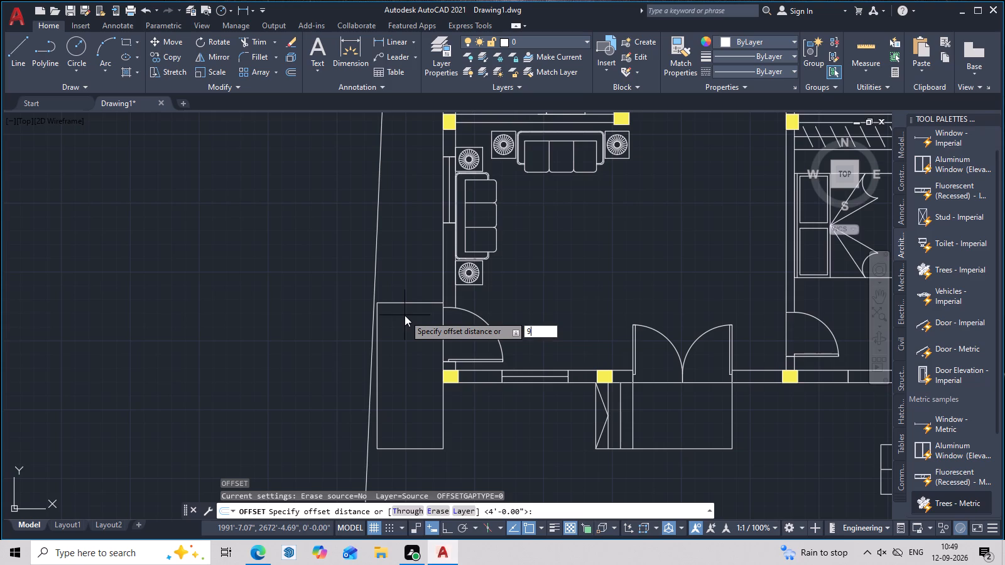
scroll(405, 315, "up", 2)
key("space")
scroll(411, 320, "down", 3)
middle_click_drag(416, 328, 432, 286)
scroll(425, 335, "up", 2)
double_click(426, 400)
left_click(439, 327)
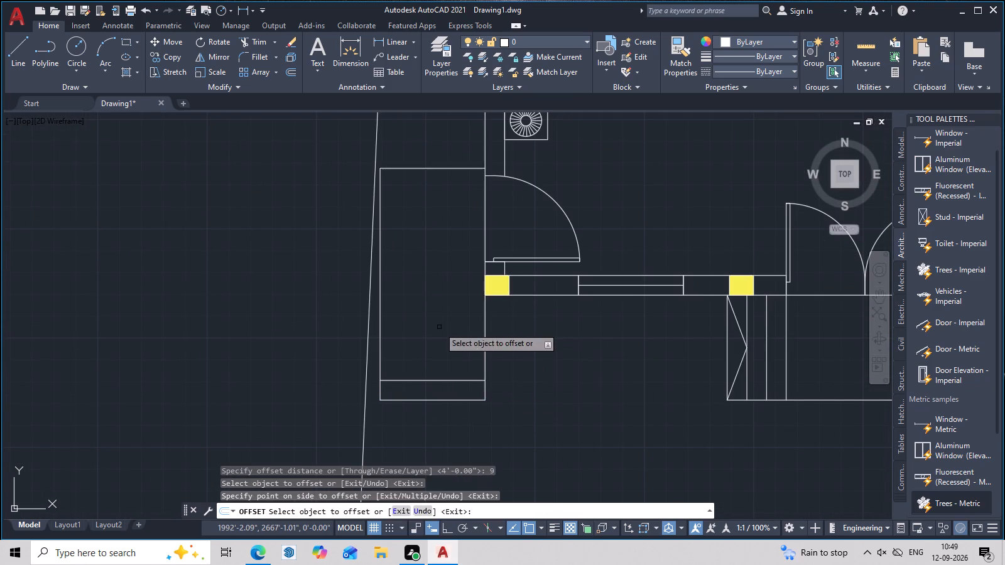
left_click(437, 380)
left_click(448, 302)
left_click(446, 360)
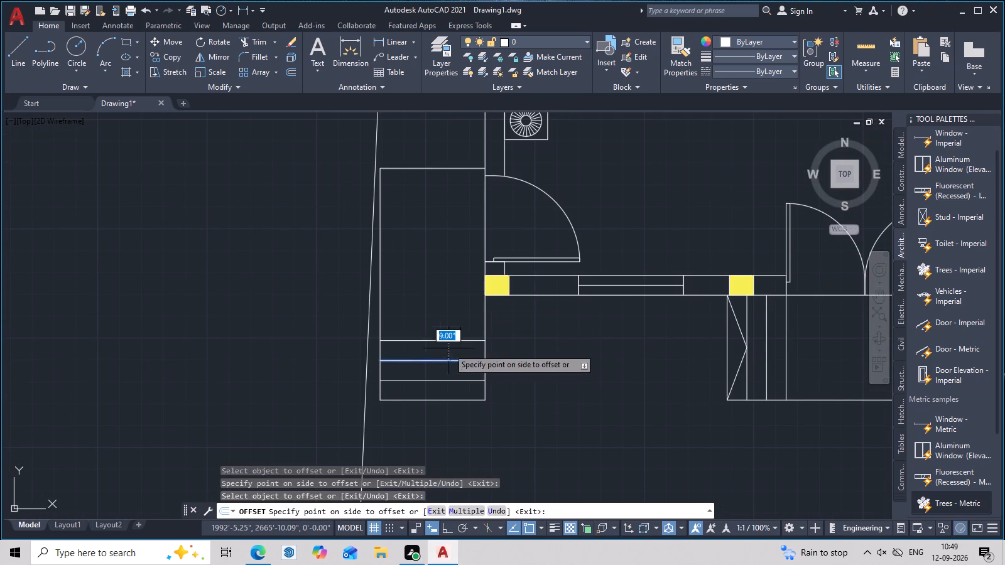
left_click(455, 281)
key("Escape")
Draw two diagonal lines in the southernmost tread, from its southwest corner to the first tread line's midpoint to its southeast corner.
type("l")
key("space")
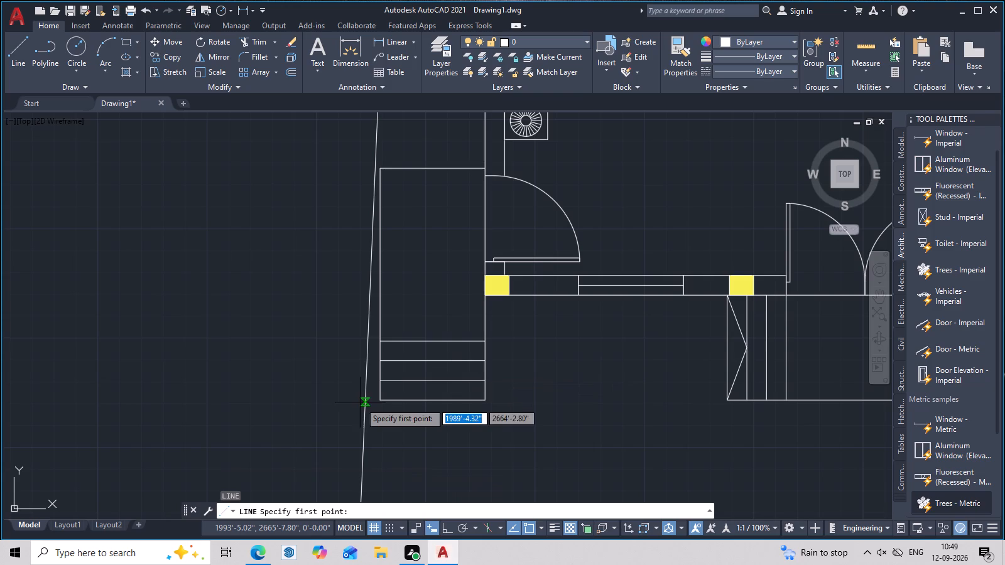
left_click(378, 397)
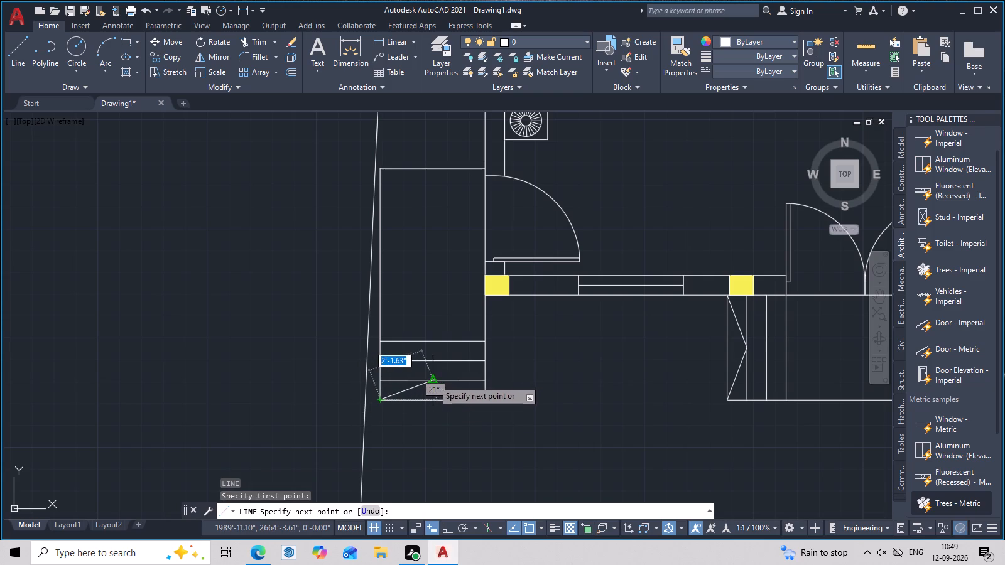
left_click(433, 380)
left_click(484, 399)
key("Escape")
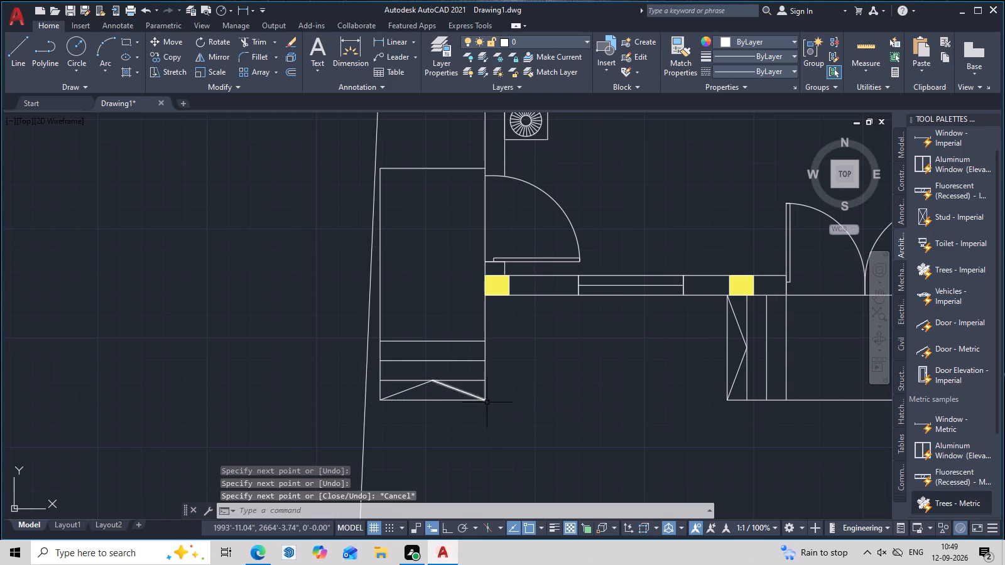
Delete the two southern inner tread lines of the southwest platform, keeping the northernmost one.
scroll(515, 409, "down", 2)
middle_click_drag(520, 408, 526, 430)
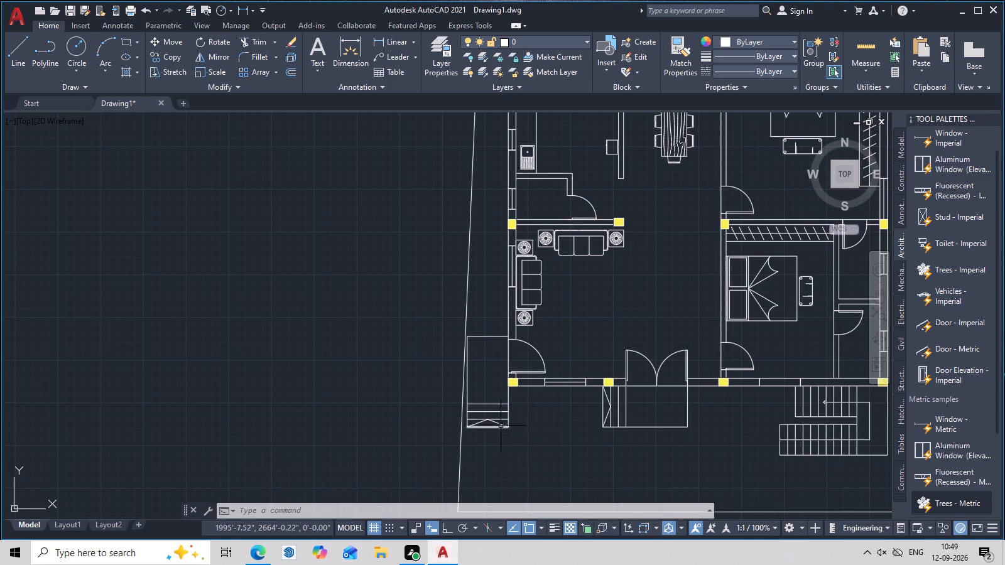
scroll(501, 415, "up", 2)
left_click(512, 408)
left_click_drag(512, 408, 497, 446)
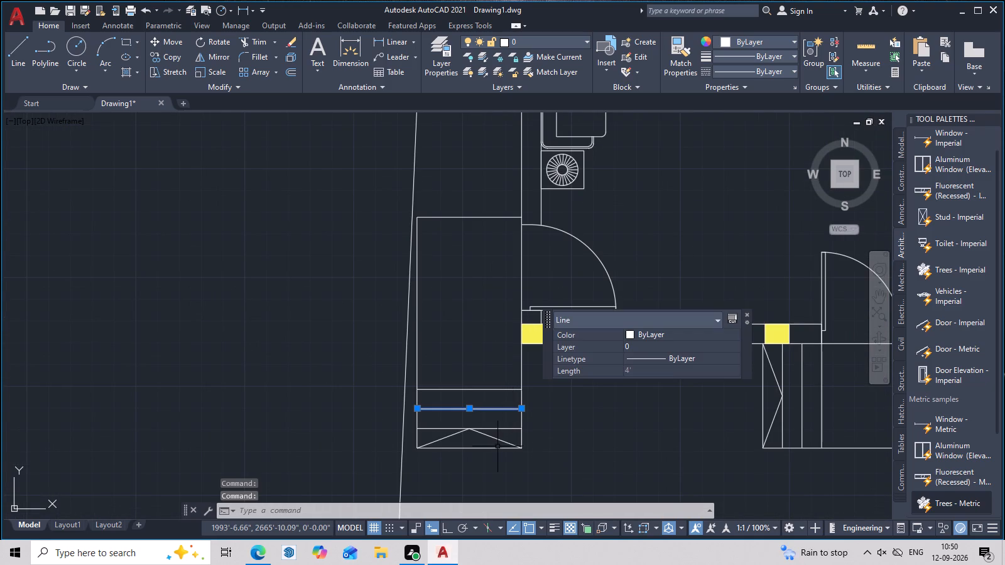
left_click_drag(497, 446, 497, 448)
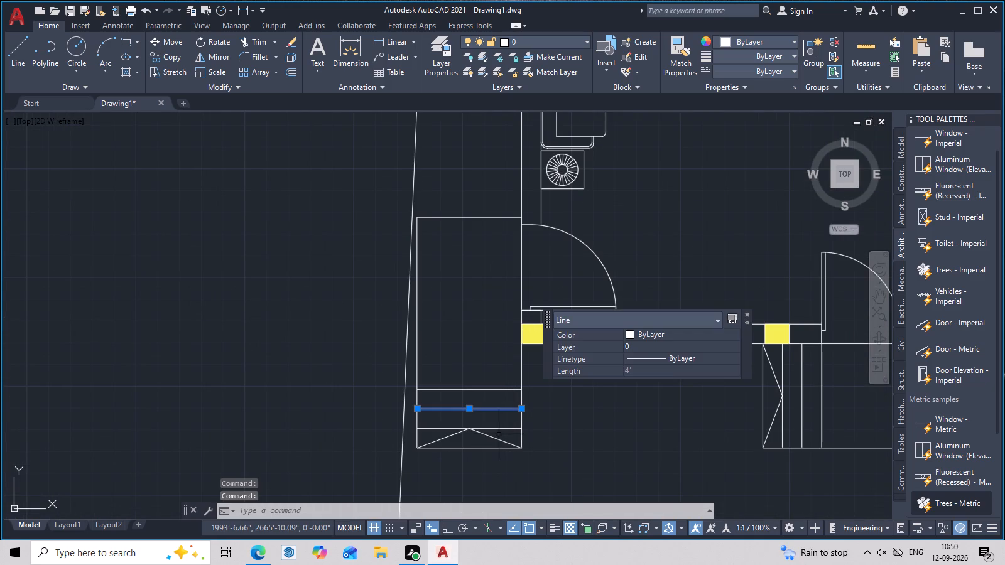
key("Delete")
double_click(501, 428)
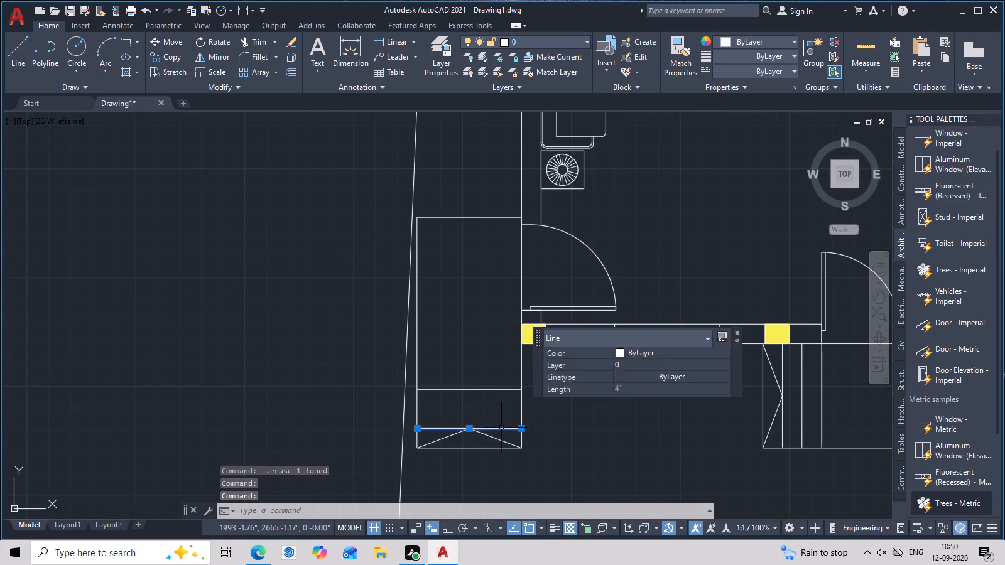
key("Delete")
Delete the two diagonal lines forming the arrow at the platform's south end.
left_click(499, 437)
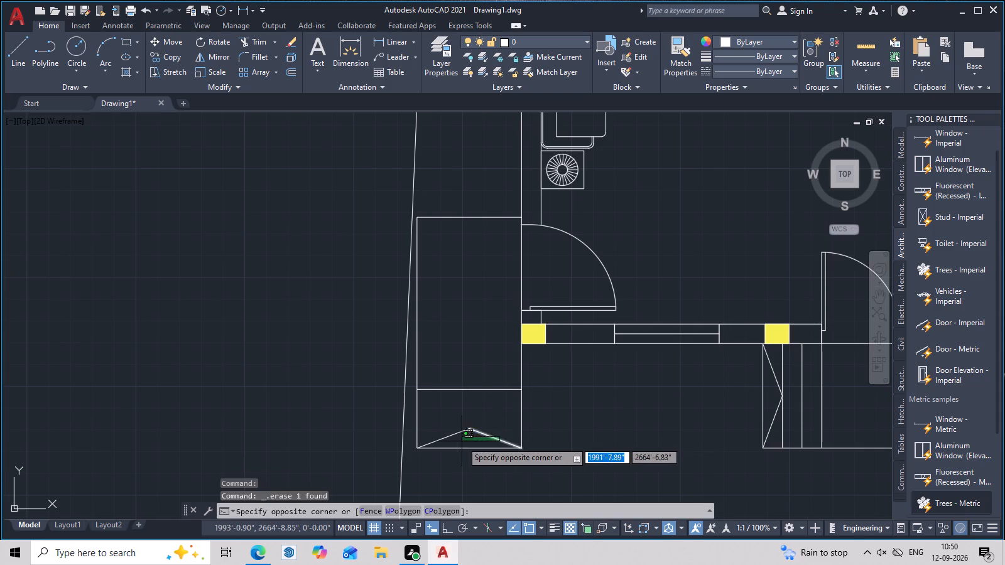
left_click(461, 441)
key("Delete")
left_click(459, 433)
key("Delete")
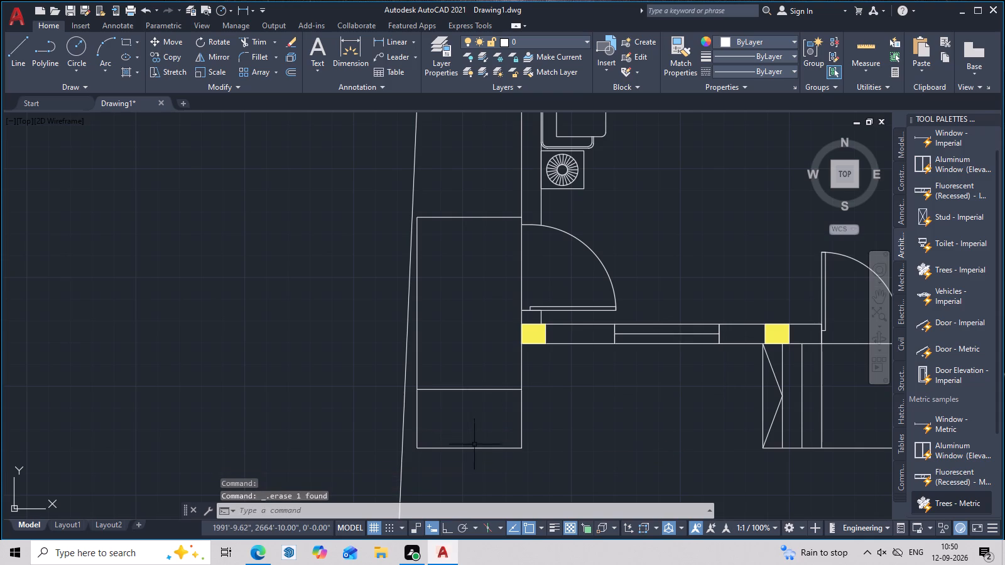
Delete the platform's south edge and trim both side lines back to the remaining tread line.
left_click(475, 449)
key("Delete")
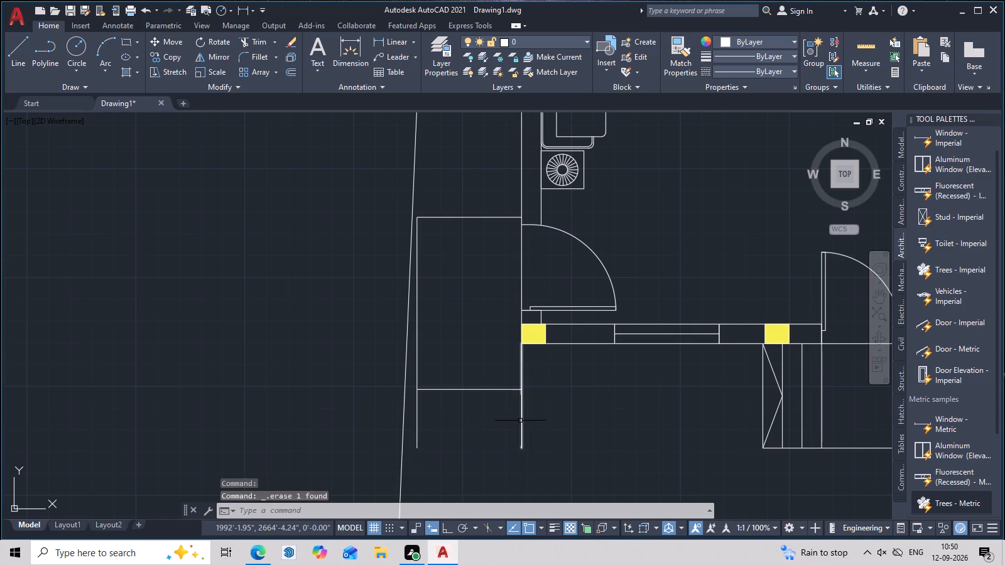
type("tr")
key("space")
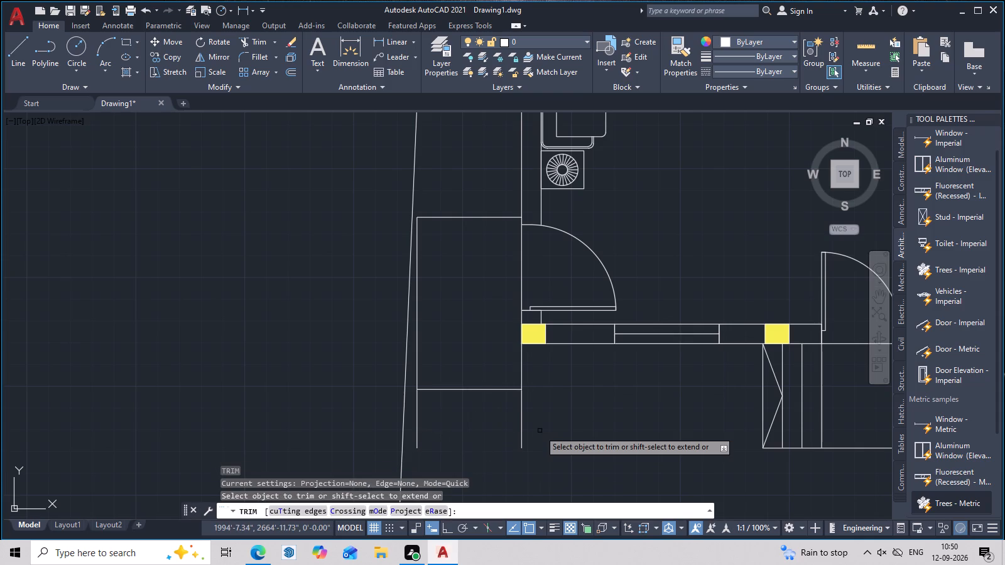
left_click(523, 419)
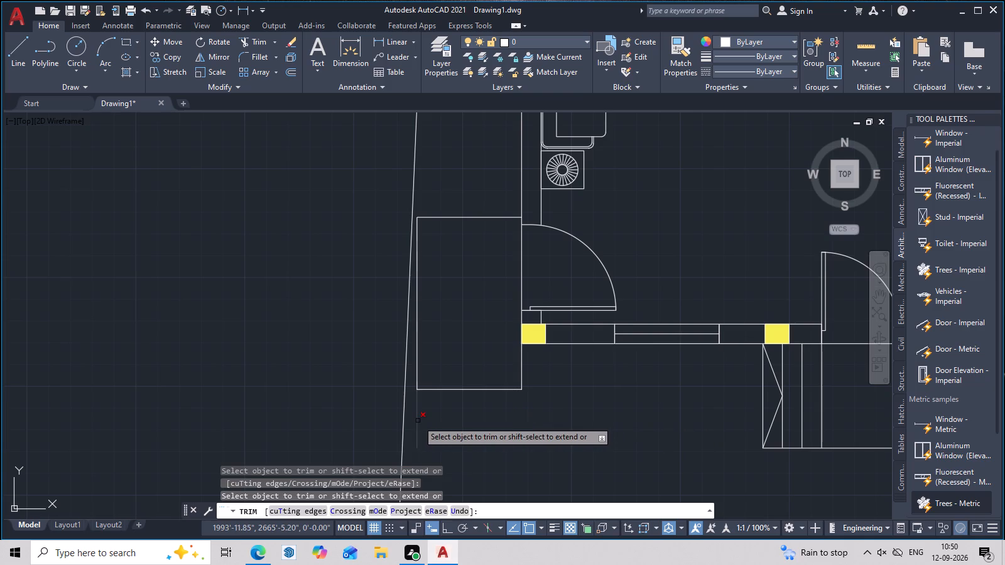
left_click(418, 421)
middle_click_drag(474, 419, 477, 436)
key("Escape")
Offset the shortened platform's new south edge northward three times in succession at 9" spacing.
type("o 9")
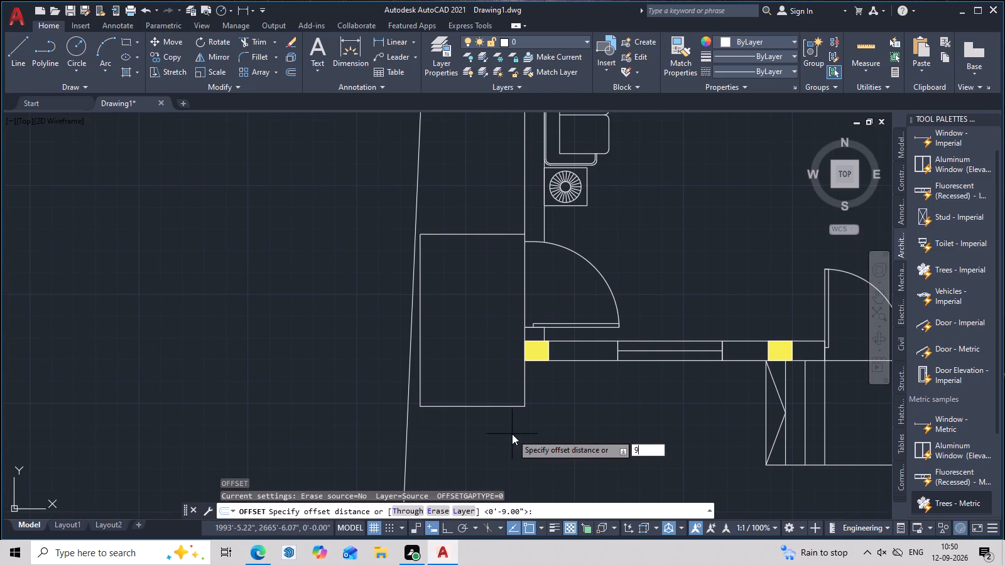
key("space")
left_click(482, 408)
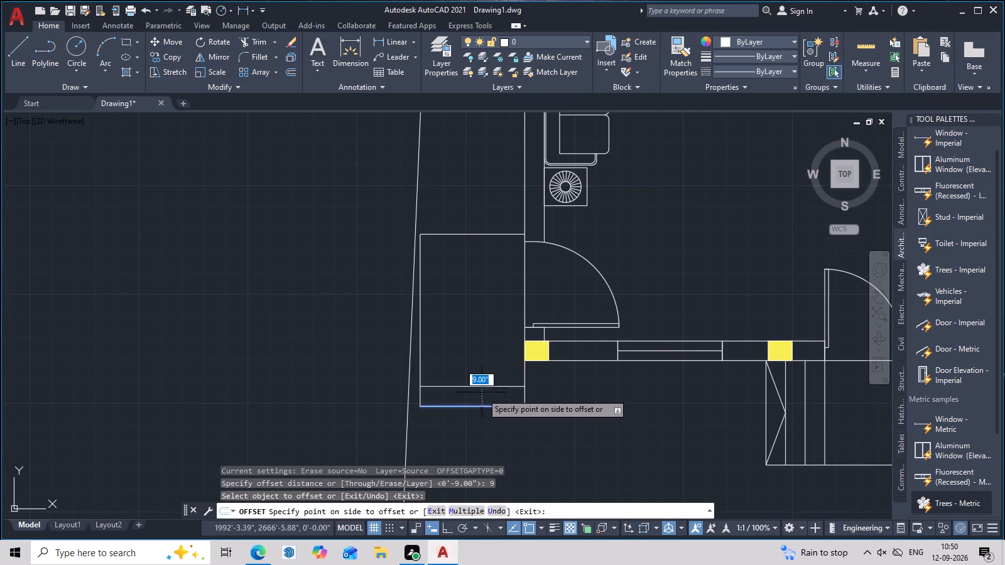
left_click(482, 387)
left_click(486, 390)
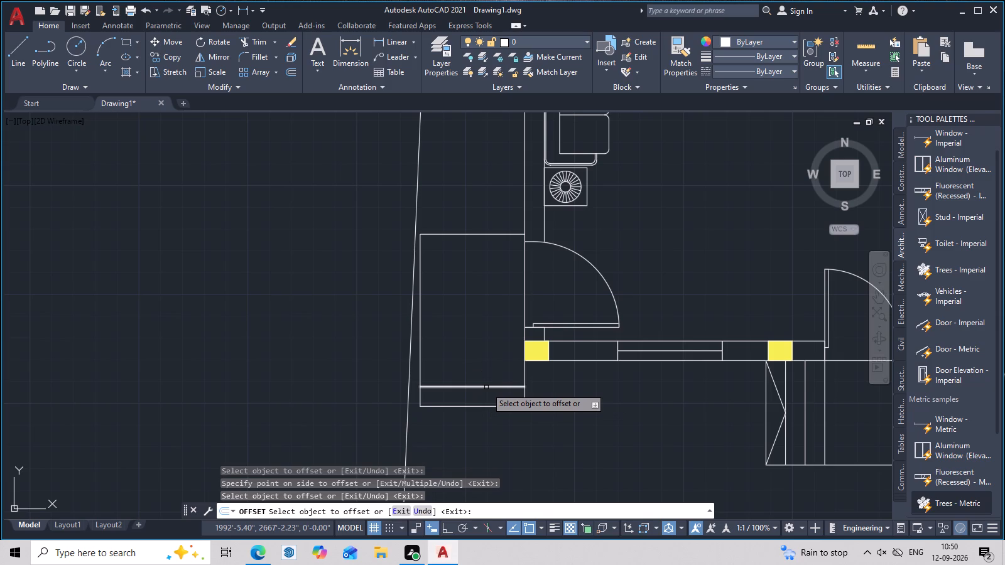
left_click(486, 387)
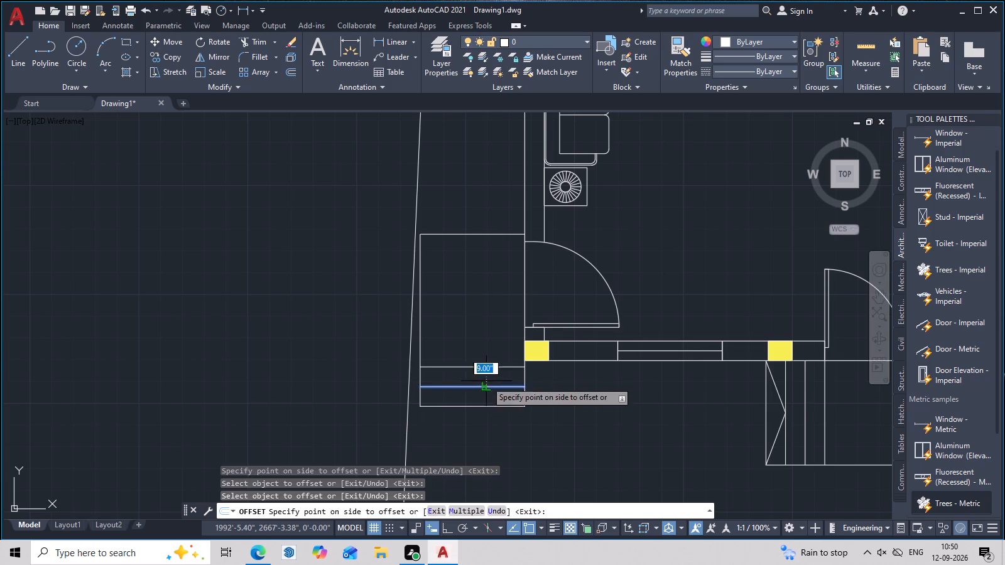
left_click(486, 380)
left_click(489, 369)
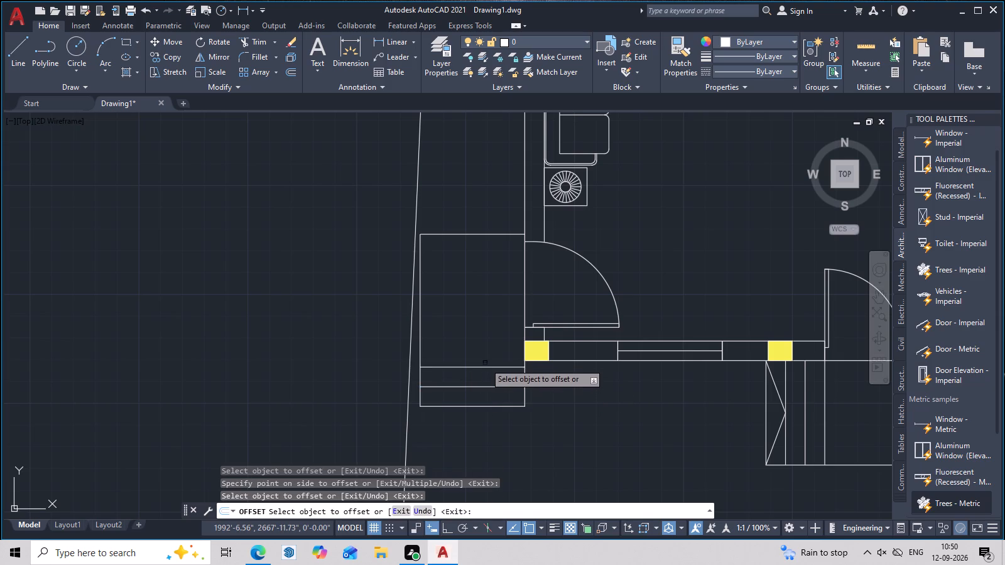
left_click(485, 368)
left_click(485, 348)
middle_click_drag(514, 397, 524, 419)
key("Escape")
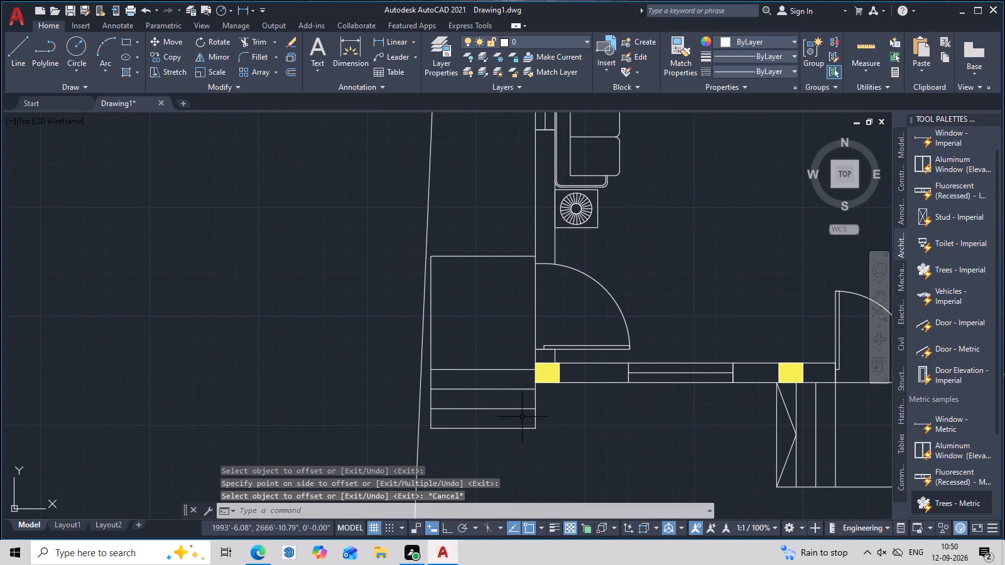
Draw a two-line arrowhead in the southernmost tread, from its southwest corner to the tread line's midpoint to its southeast corner.
key("l")
key("space")
left_click(432, 425)
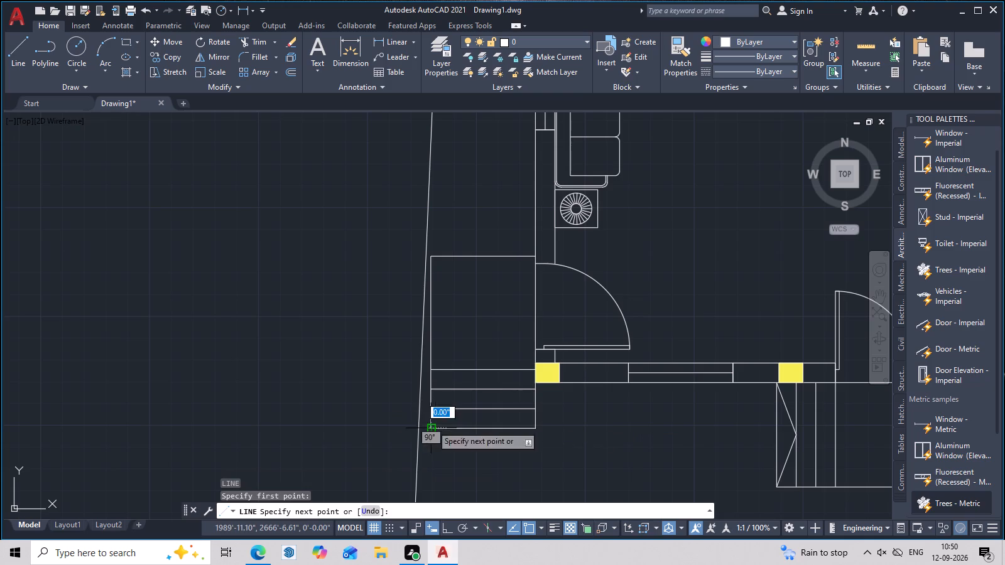
left_click(486, 407)
left_click(536, 426)
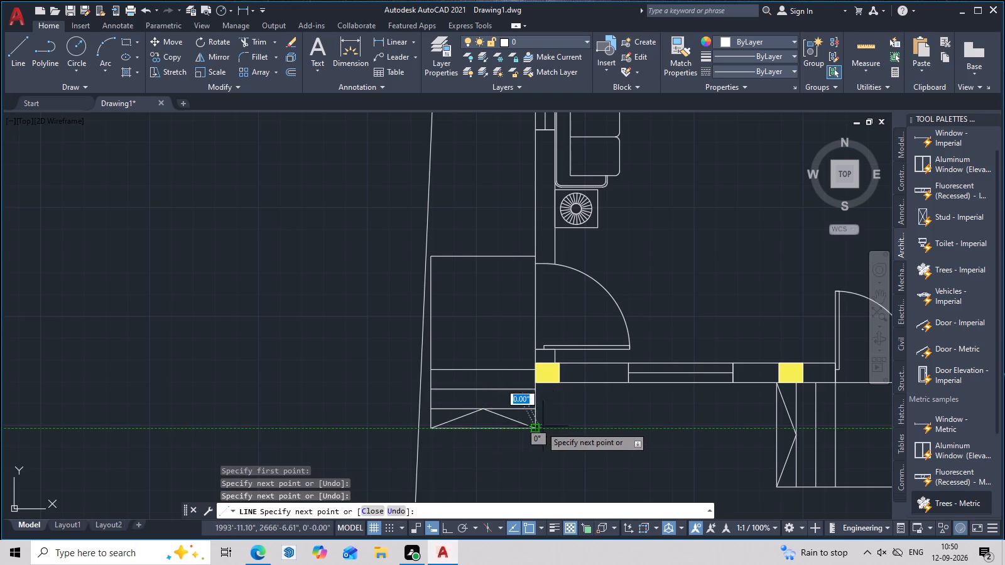
key("Escape")
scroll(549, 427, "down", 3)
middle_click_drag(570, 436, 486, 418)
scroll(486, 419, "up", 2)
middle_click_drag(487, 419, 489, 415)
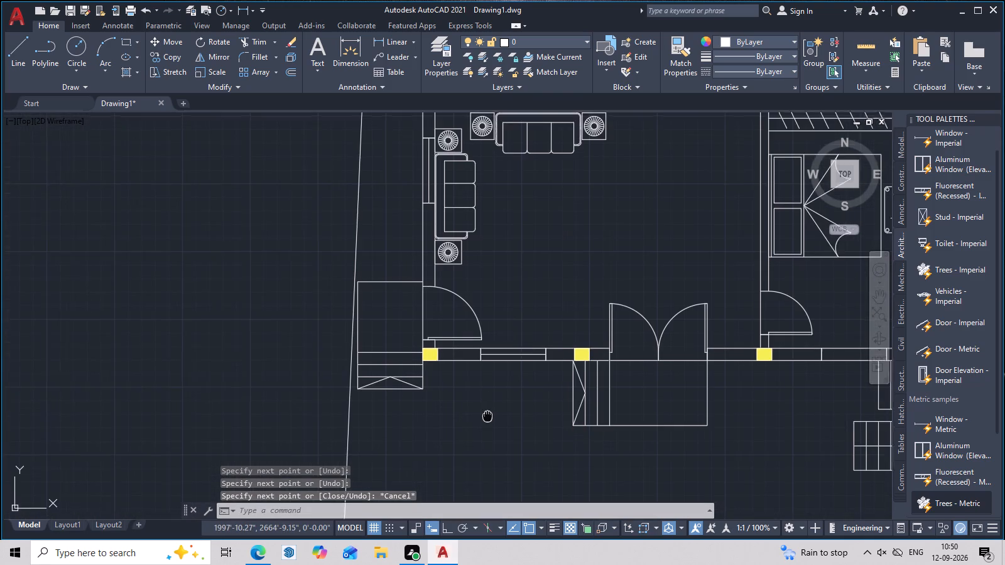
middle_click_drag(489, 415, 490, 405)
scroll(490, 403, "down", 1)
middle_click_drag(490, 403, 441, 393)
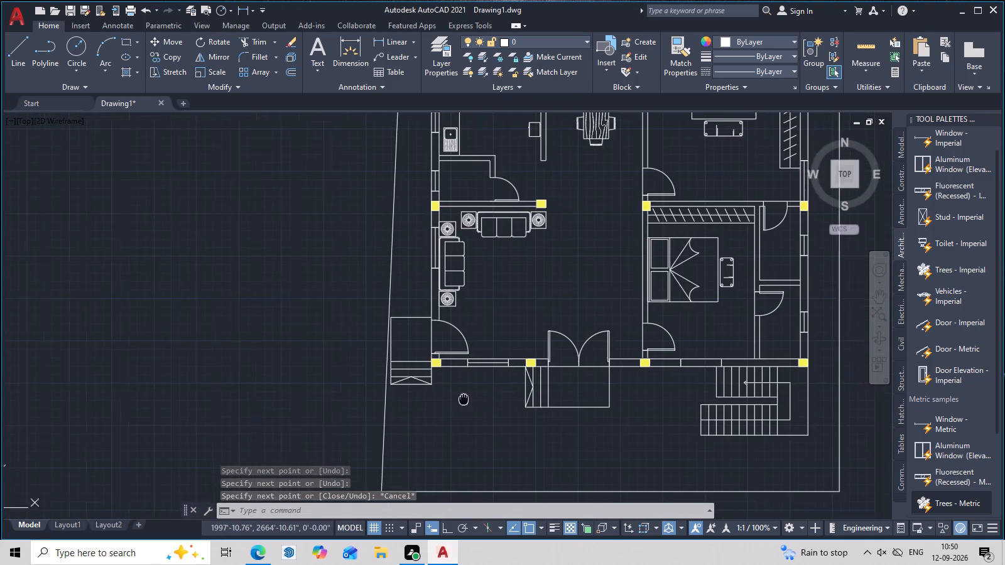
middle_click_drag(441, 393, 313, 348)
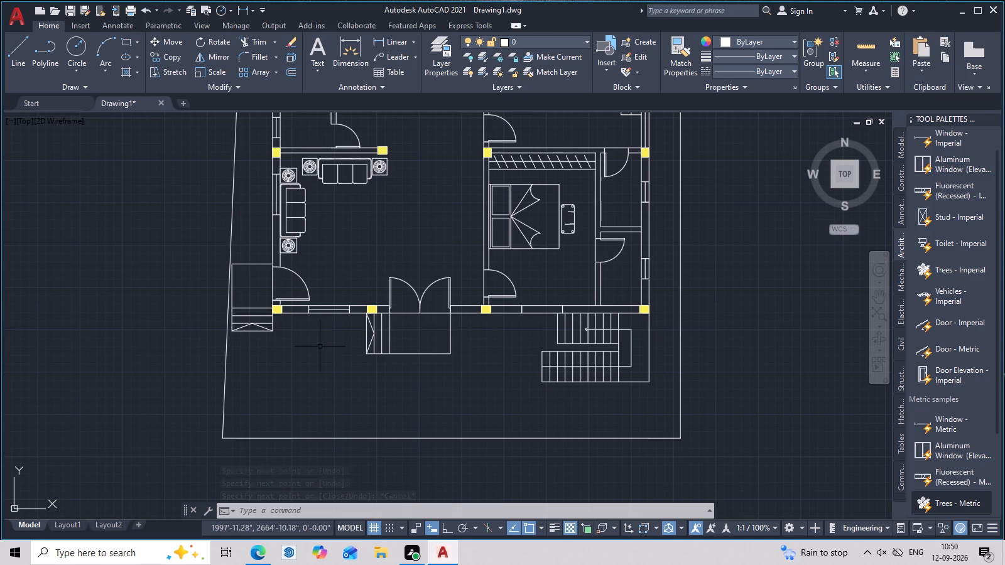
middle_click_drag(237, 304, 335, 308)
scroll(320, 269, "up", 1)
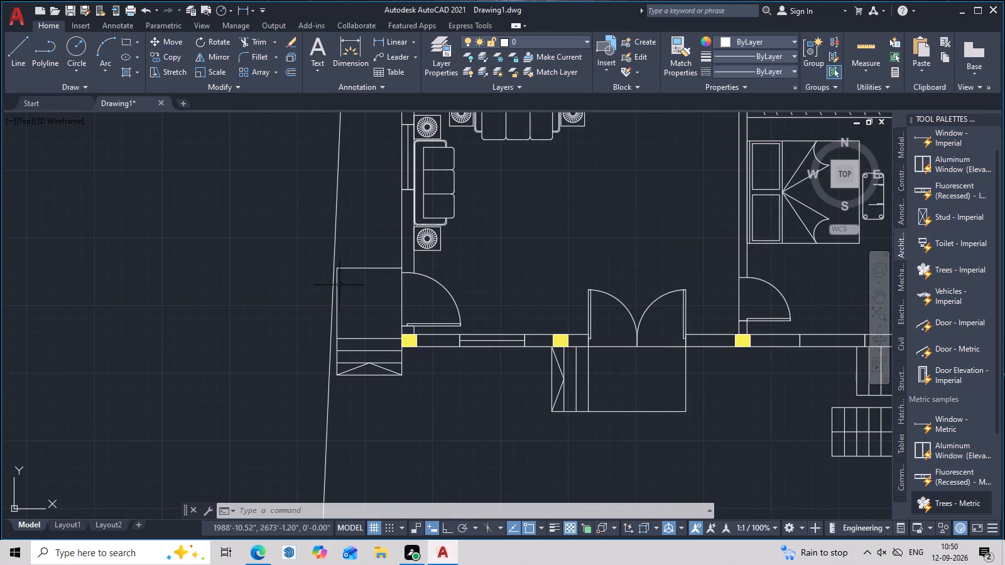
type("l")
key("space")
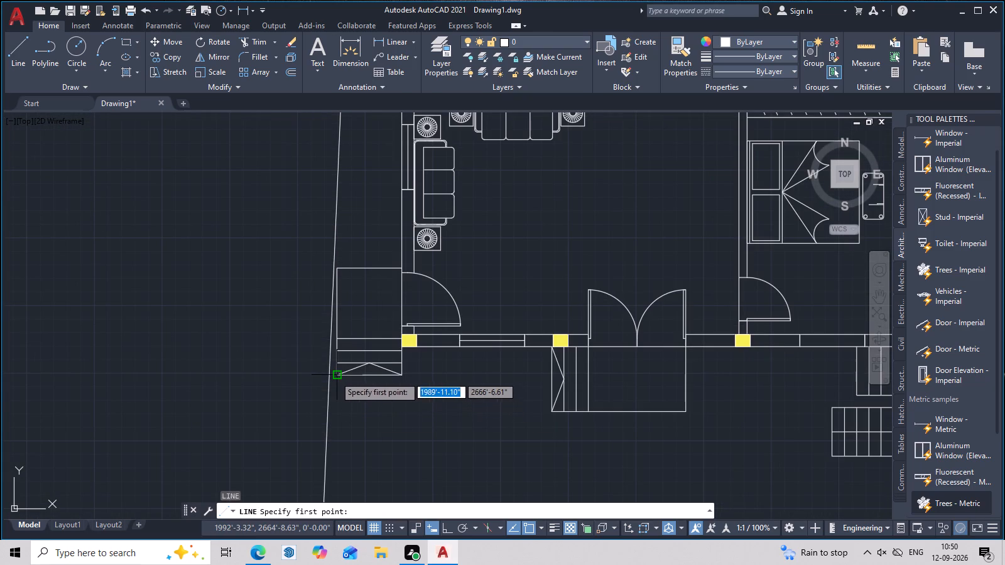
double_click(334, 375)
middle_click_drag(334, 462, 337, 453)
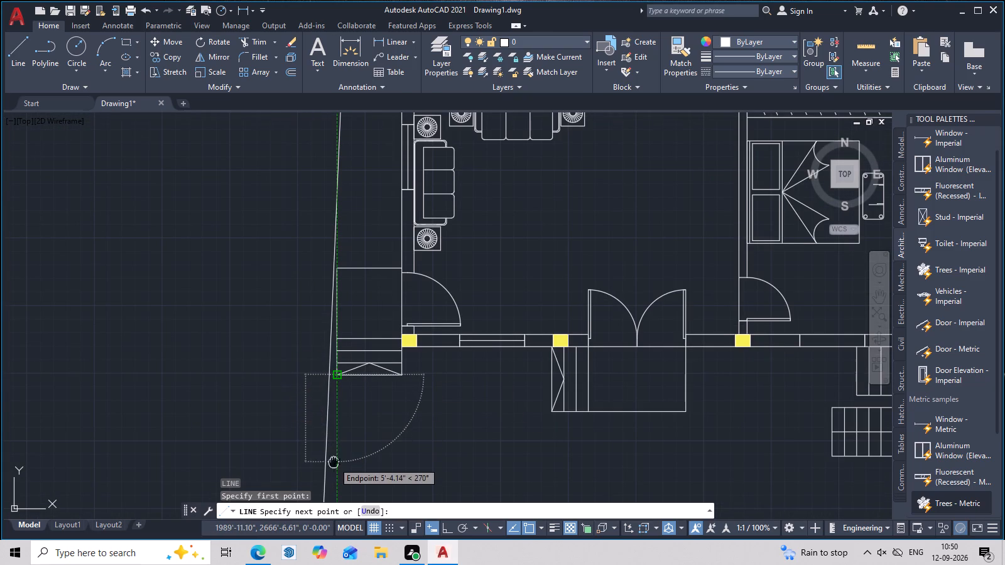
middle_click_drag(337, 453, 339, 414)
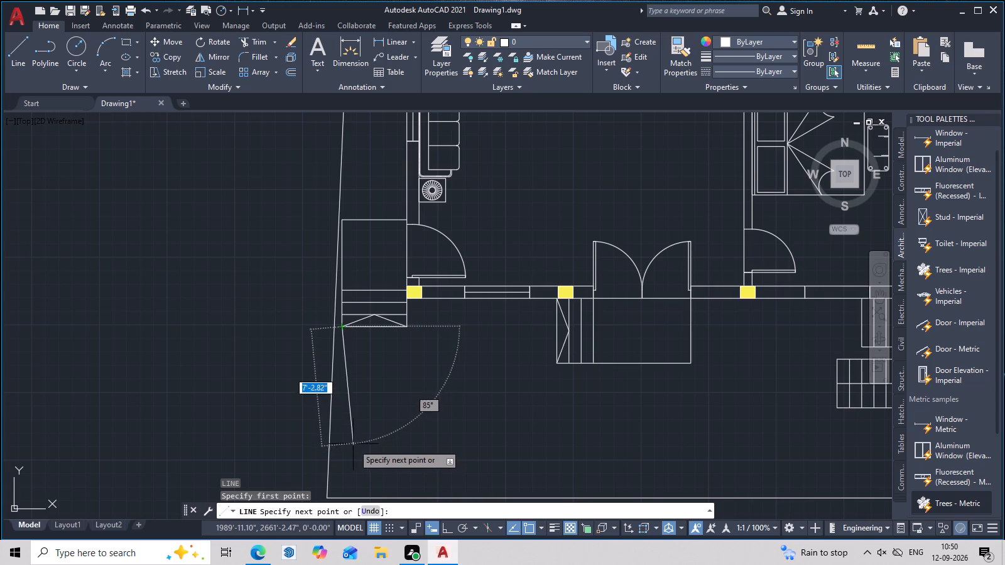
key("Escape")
Draw an outline from the south bedroom's outer wall 6'9" south, west to align with the platform's west edge, and north to its southwest corner.
middle_click_drag(584, 423, 356, 410)
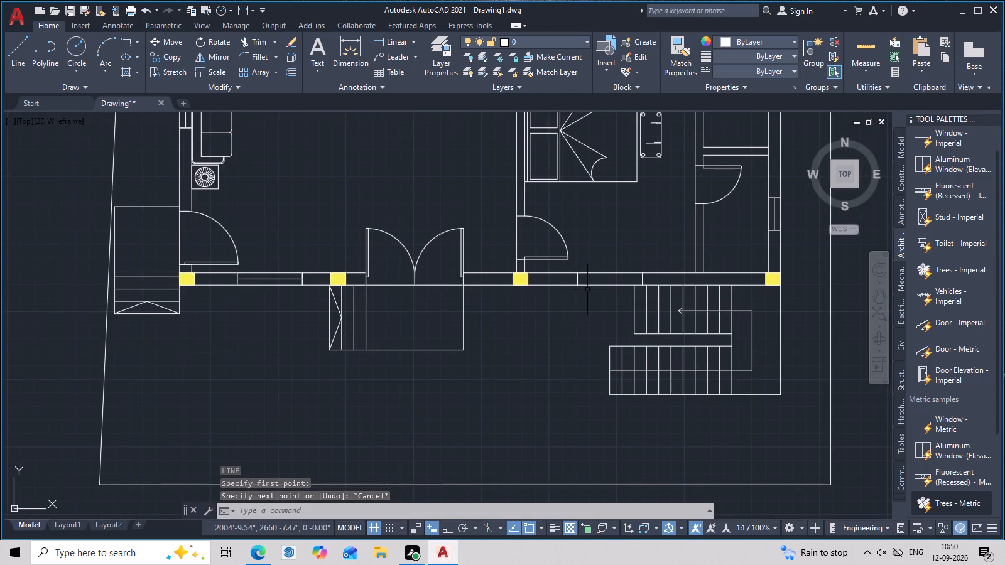
key("l")
key("space")
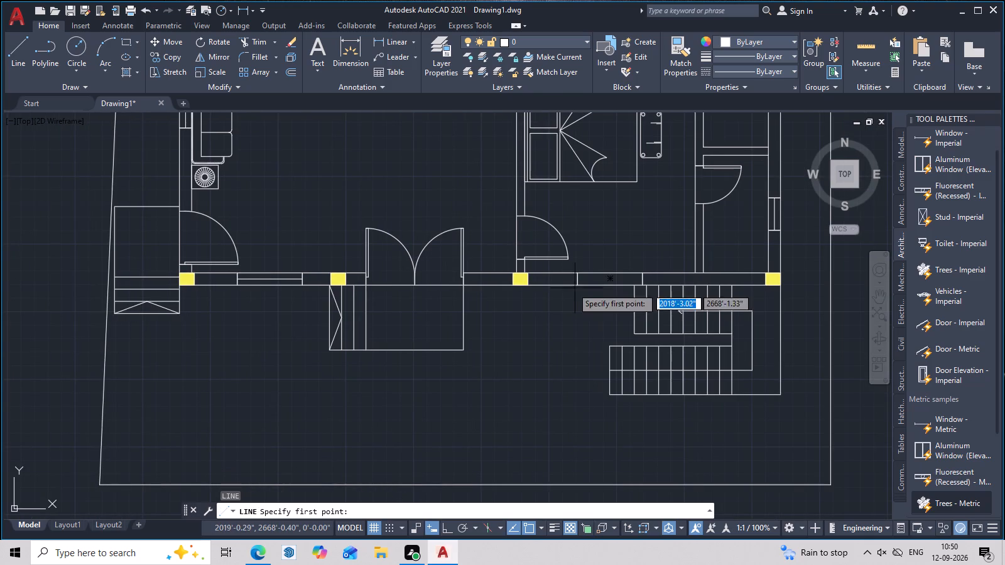
left_click(568, 286)
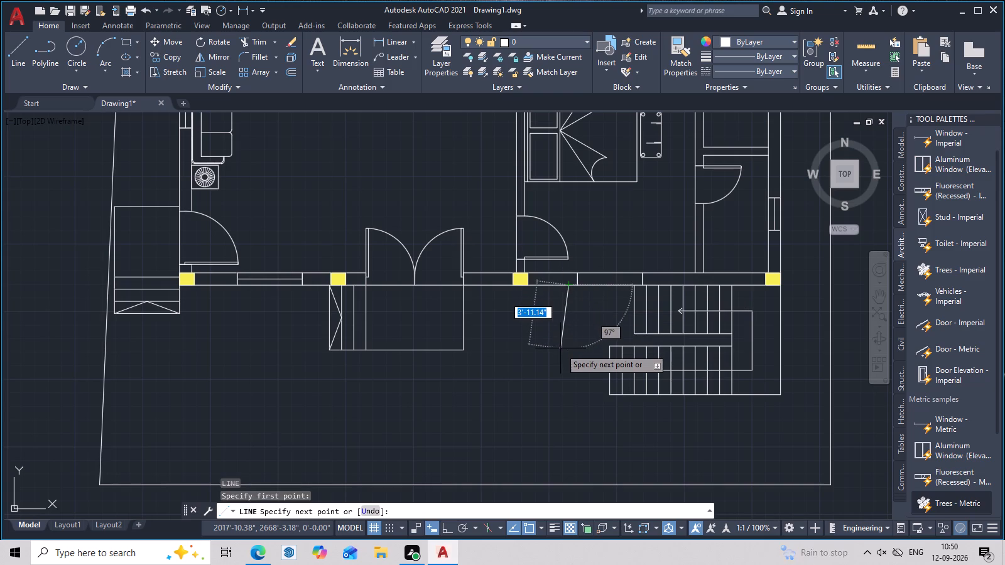
key("F8")
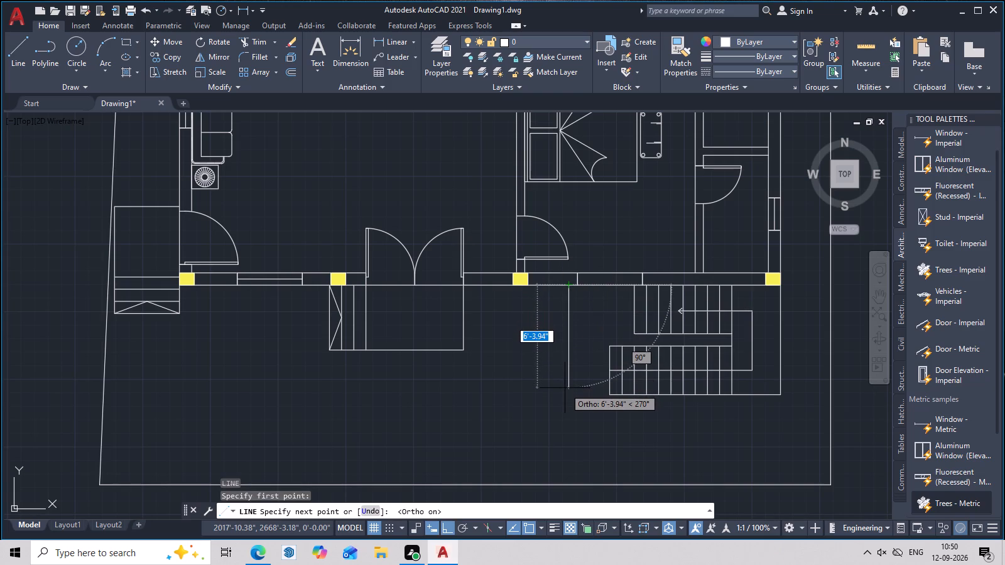
key("6")
key("apostrophe")
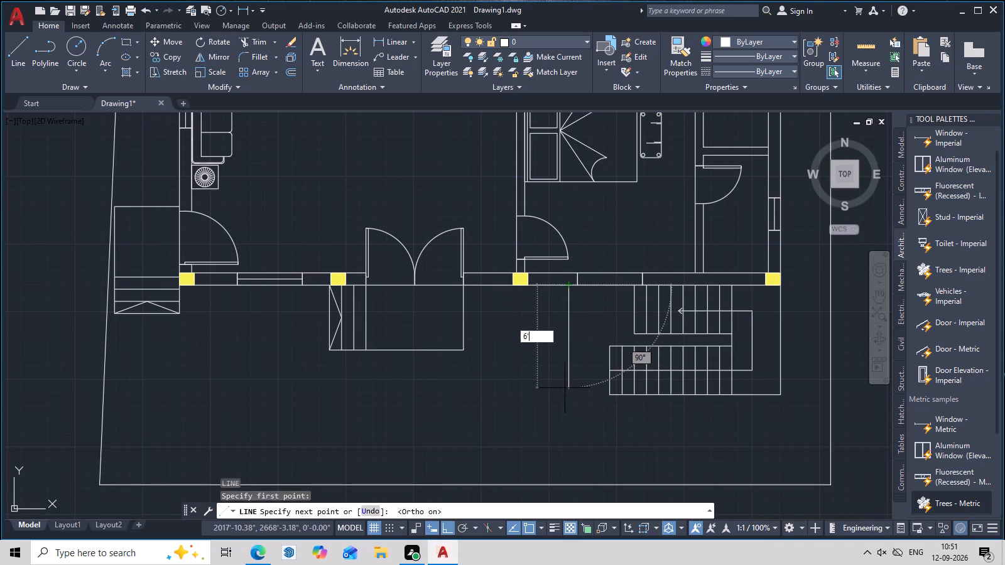
type("9\"")
key("space")
middle_click_drag(337, 386, 540, 389)
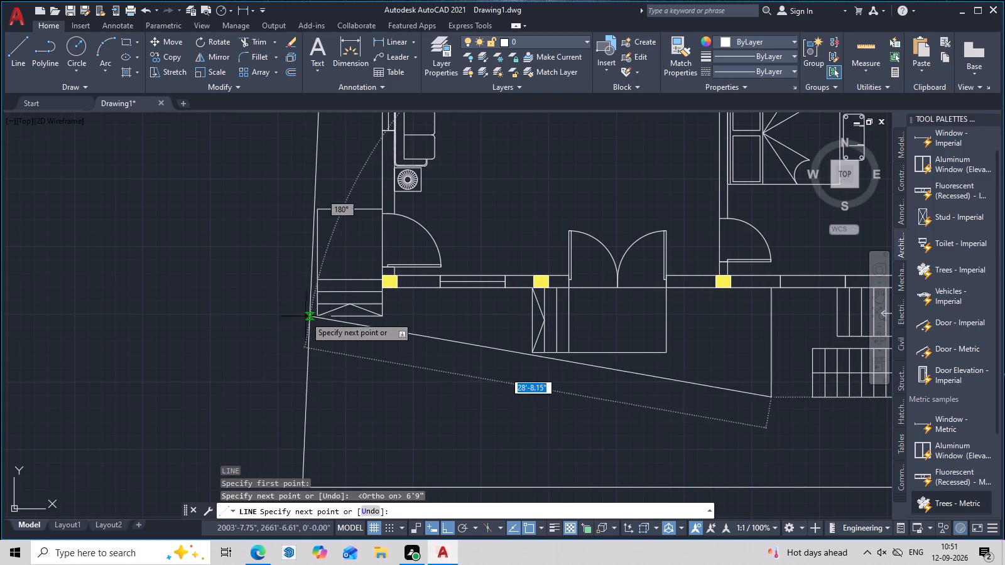
double_click(318, 399)
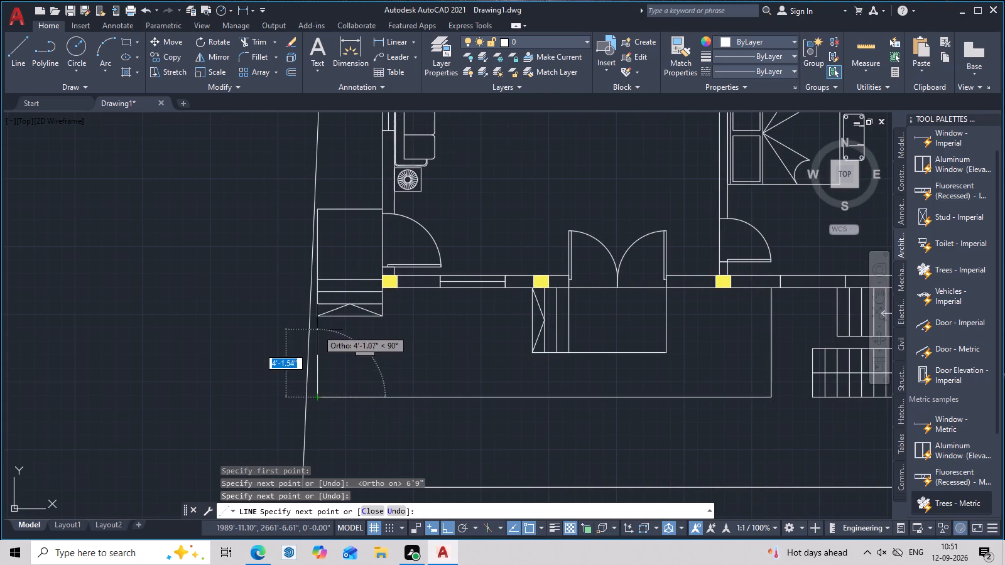
left_click(317, 320)
key("Escape")
Draw a centre line along the south bedroom's window opening, from its east jamb to its west jamb.
scroll(389, 355, "down", 3)
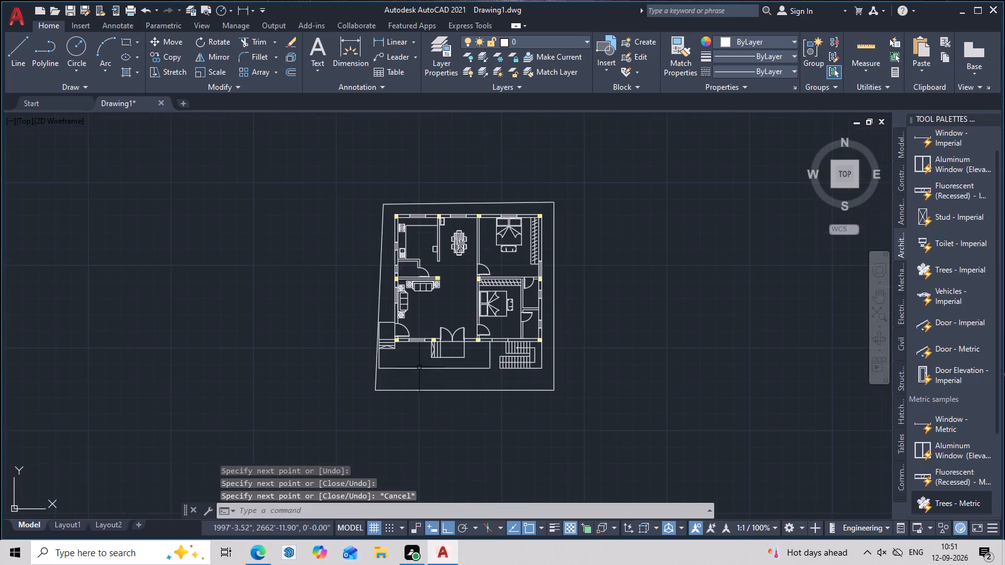
middle_click_drag(442, 382, 457, 416)
scroll(474, 434, "up", 2)
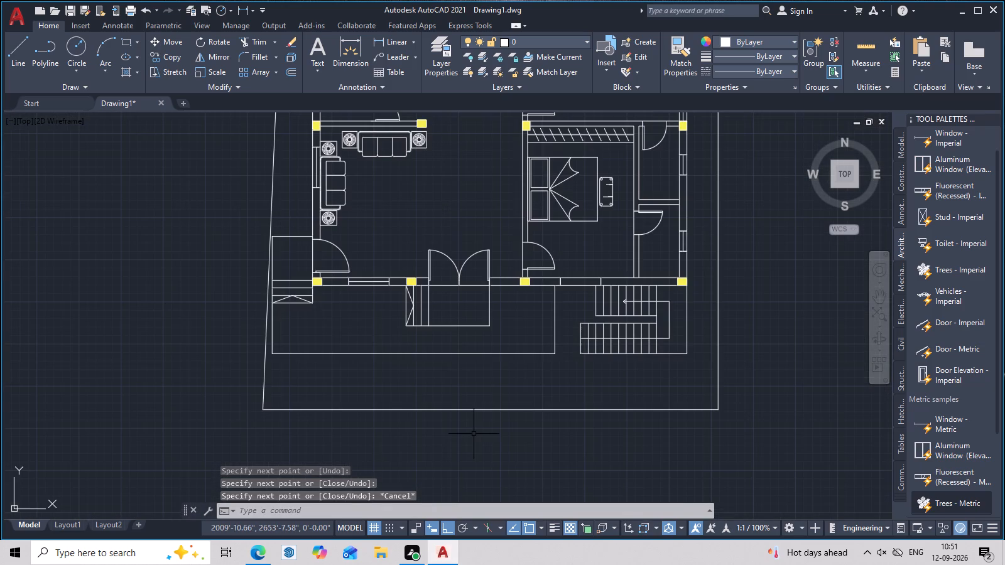
middle_click_drag(572, 371, 538, 446)
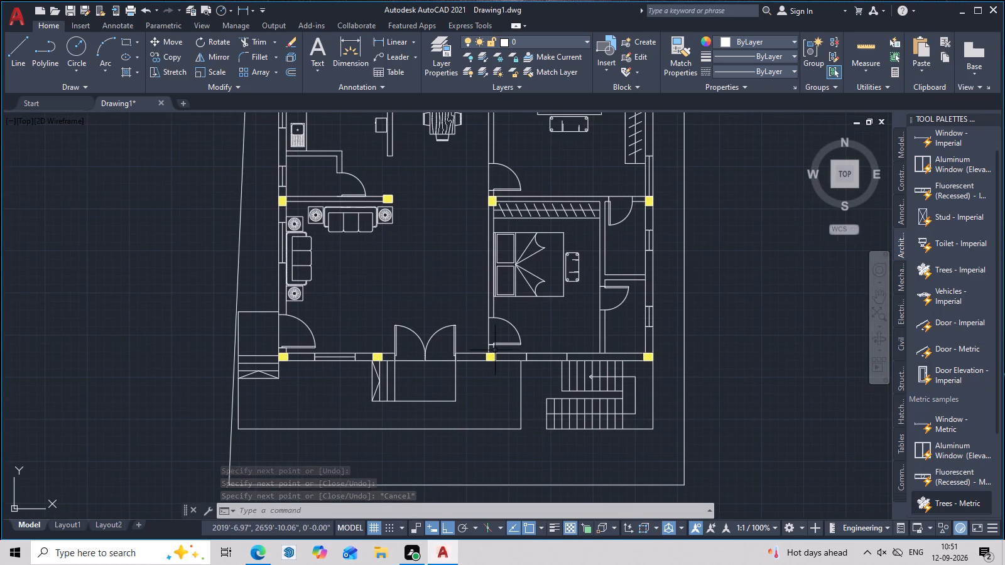
middle_click_drag(428, 296, 452, 345)
scroll(305, 298, "up", 3)
scroll(312, 296, "down", 5)
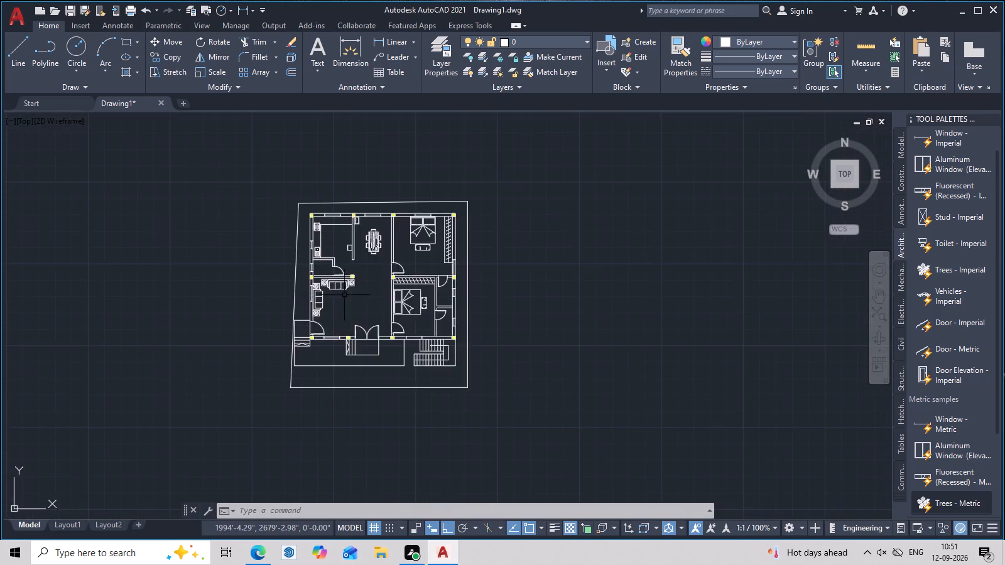
middle_click_drag(345, 295, 372, 370)
scroll(371, 360, "up", 3)
middle_click_drag(371, 360, 410, 309)
scroll(427, 284, "down", 2)
middle_click_drag(439, 293, 372, 353)
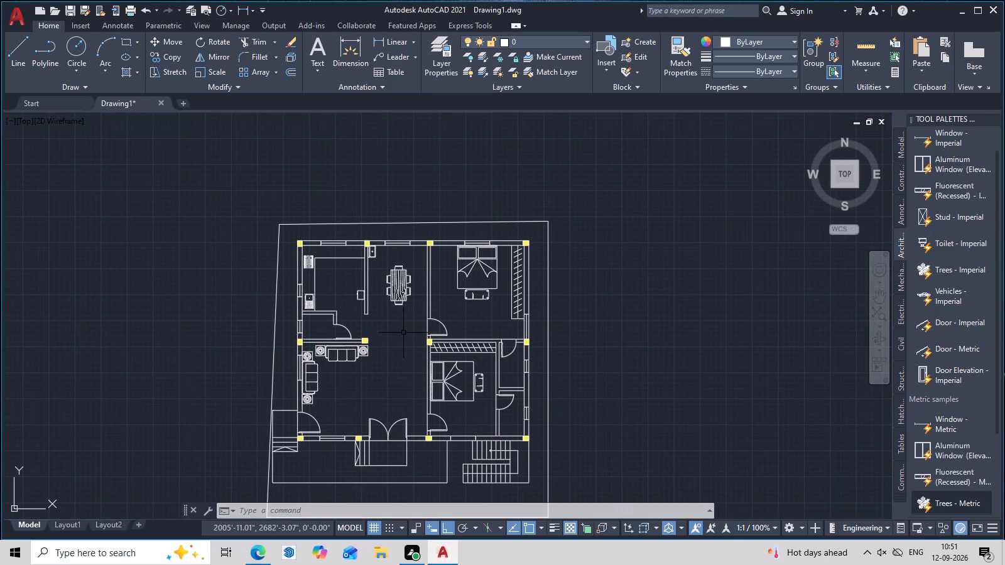
middle_click_drag(465, 430, 448, 384)
scroll(447, 377, "up", 3)
middle_click_drag(448, 385, 449, 383)
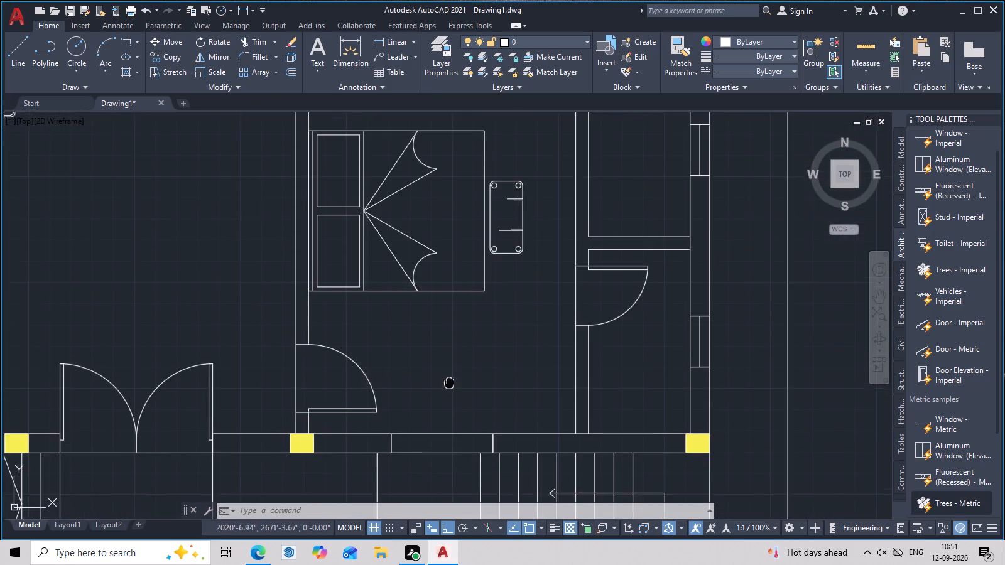
middle_click_drag(449, 383, 462, 342)
key("l")
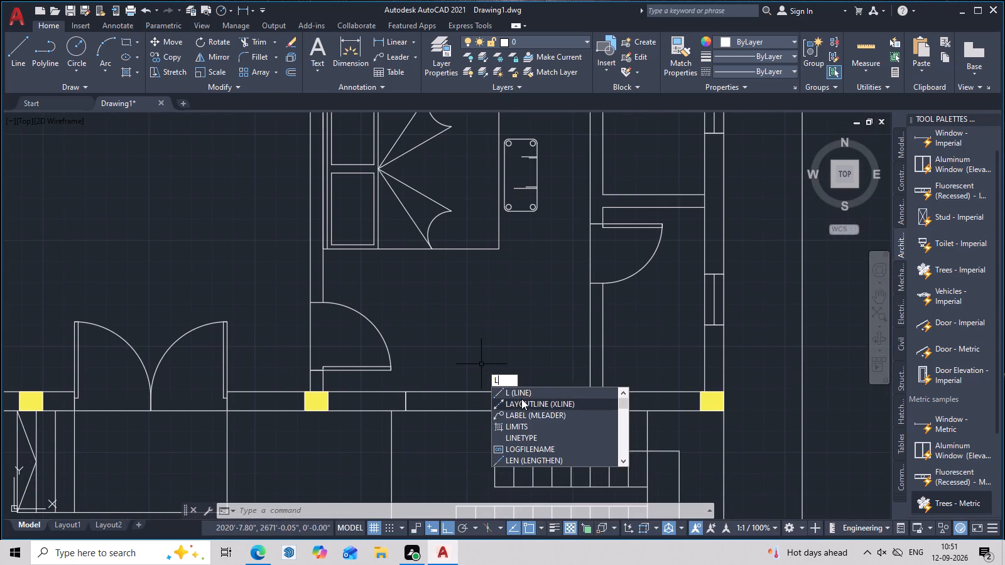
double_click(514, 390)
left_click(512, 402)
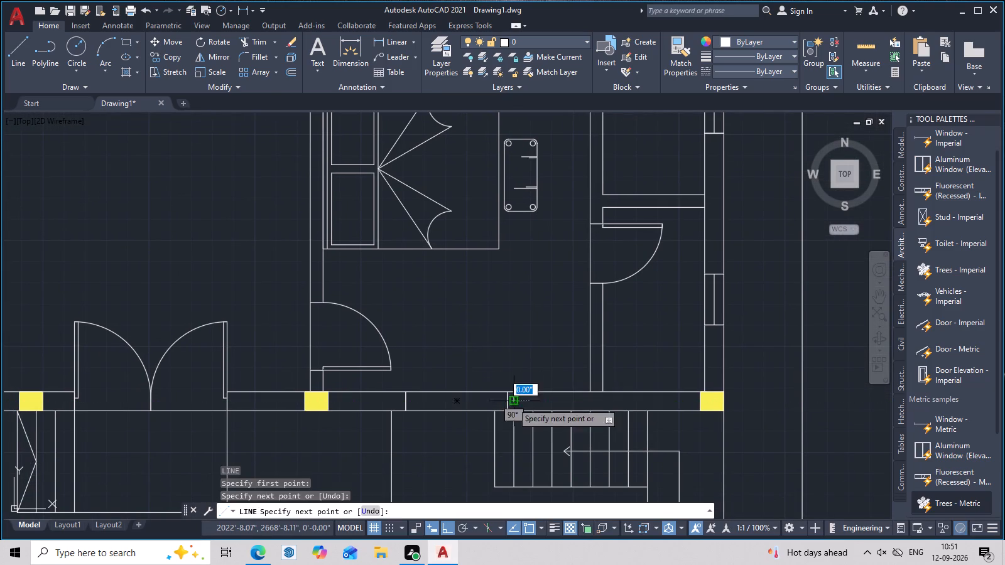
left_click(406, 402)
key("Escape")
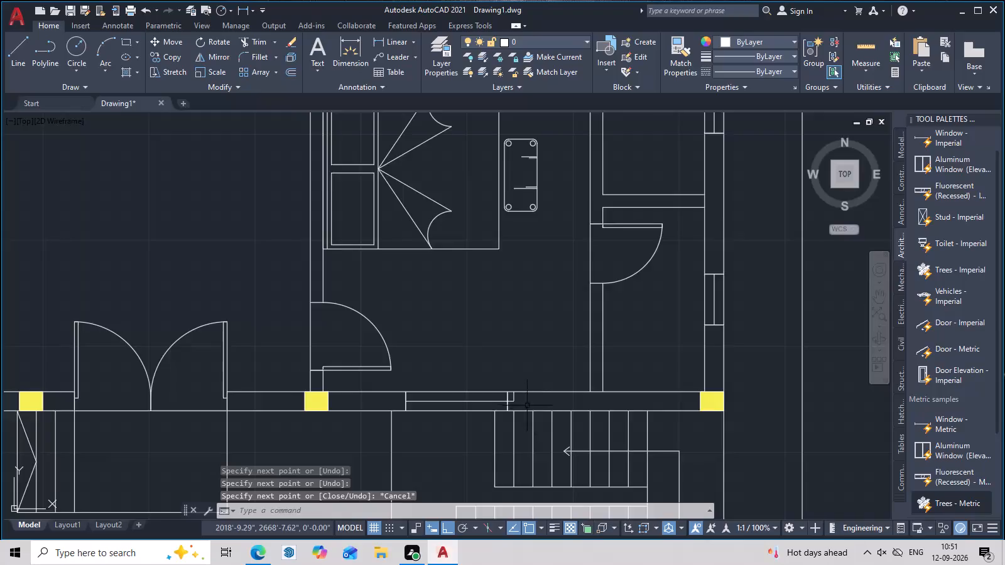
Trim away the two short stray segments beyond the east jamb of the south bedroom's window.
scroll(521, 404, "up", 3)
type("tr")
key("space")
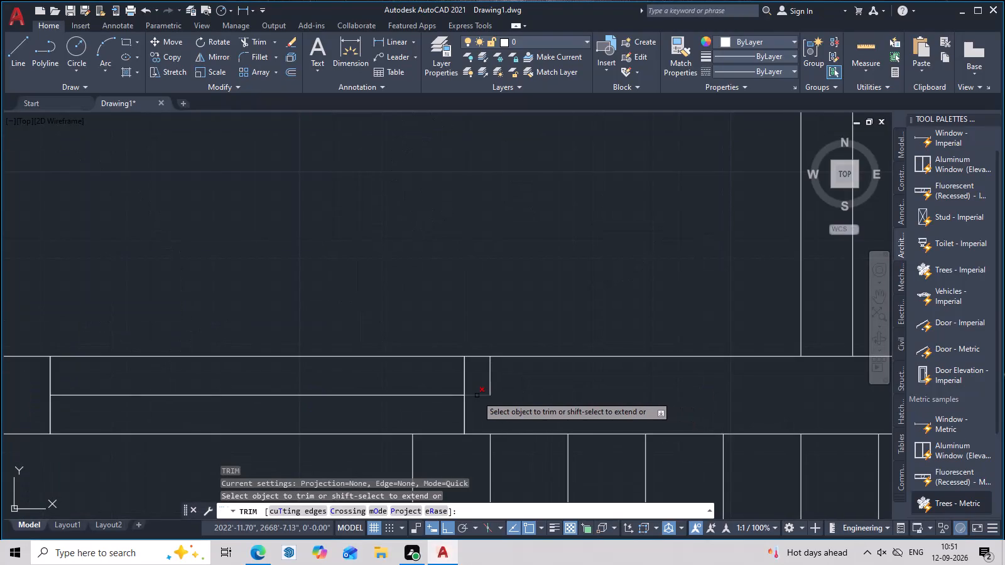
left_click(477, 395)
left_click(489, 384)
scroll(489, 384, "down", 5)
key("Escape")
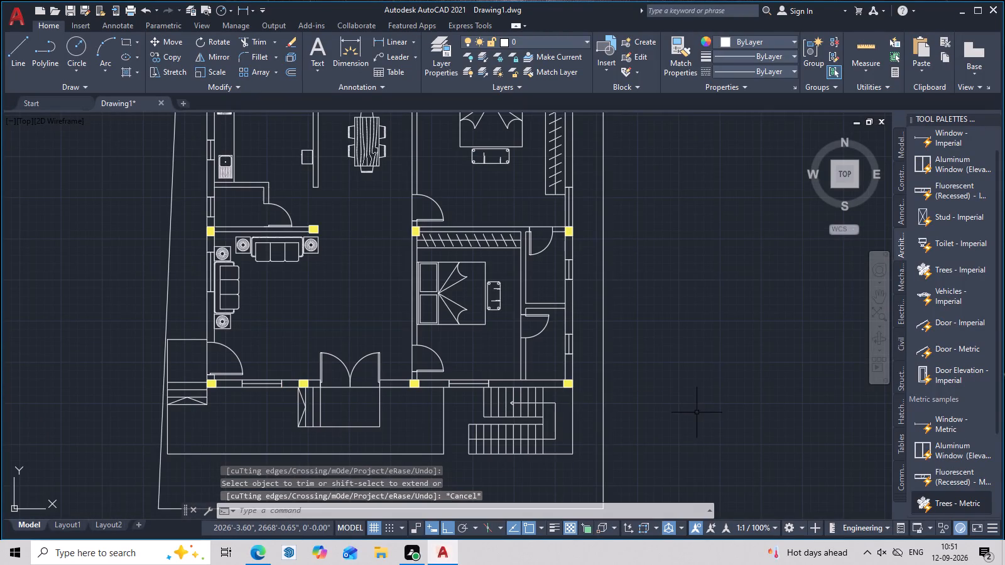
Examine the layout of the kitchen, dining area and north bedroom across the northern half of the plan.
scroll(585, 369, "down", 2)
middle_click_drag(643, 394, 801, 446)
scroll(692, 348, "up", 3)
middle_click_drag(594, 320, 361, 306)
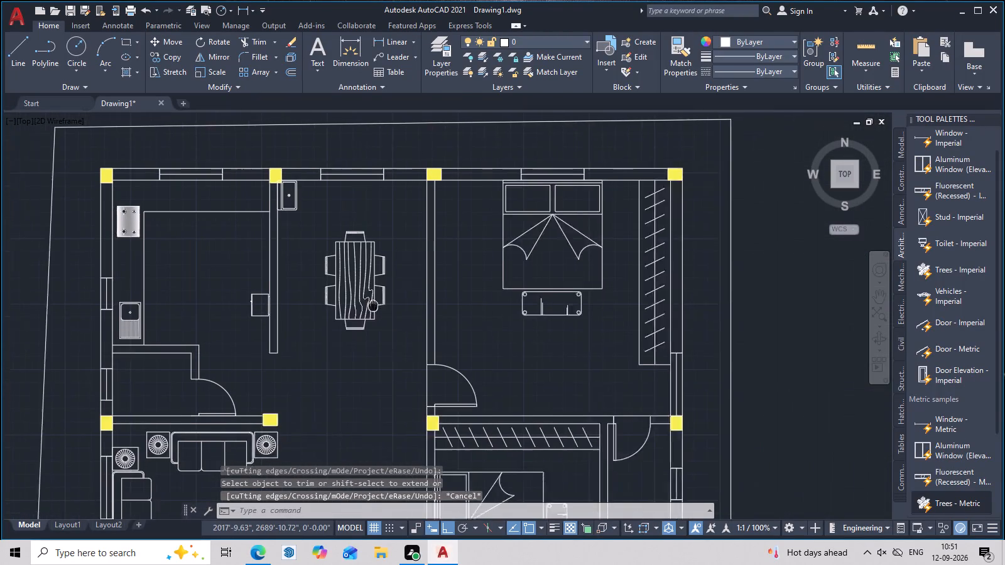
middle_click_drag(361, 306, 345, 310)
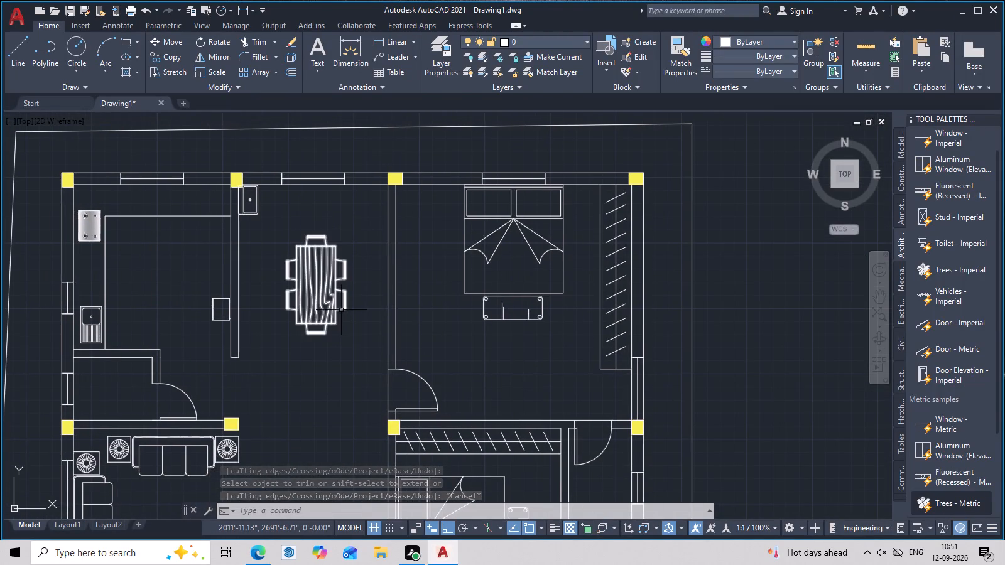
scroll(497, 298, "down", 1)
middle_click_drag(426, 281, 480, 267)
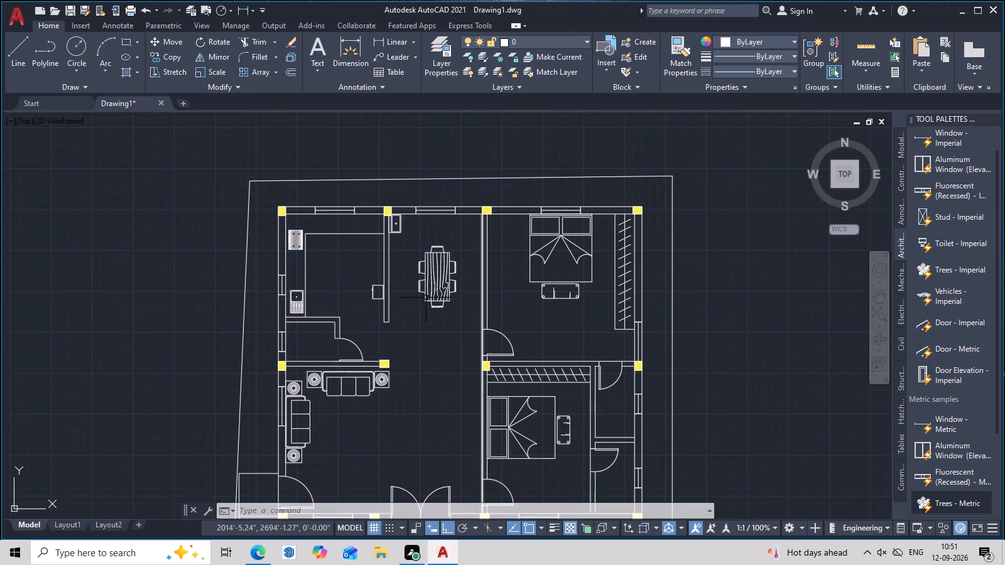
middle_click_drag(418, 299, 450, 284)
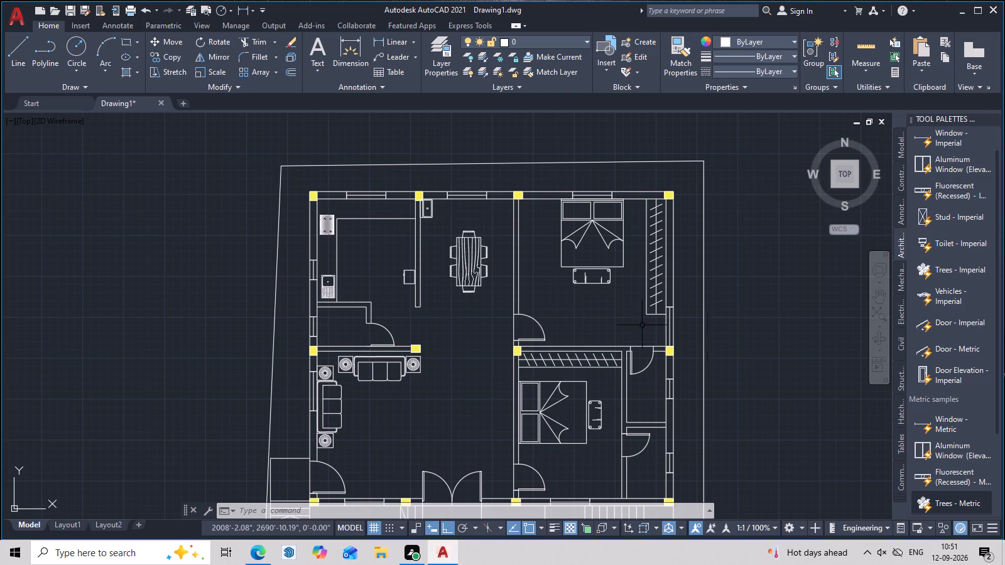
middle_click_drag(464, 293, 606, 313)
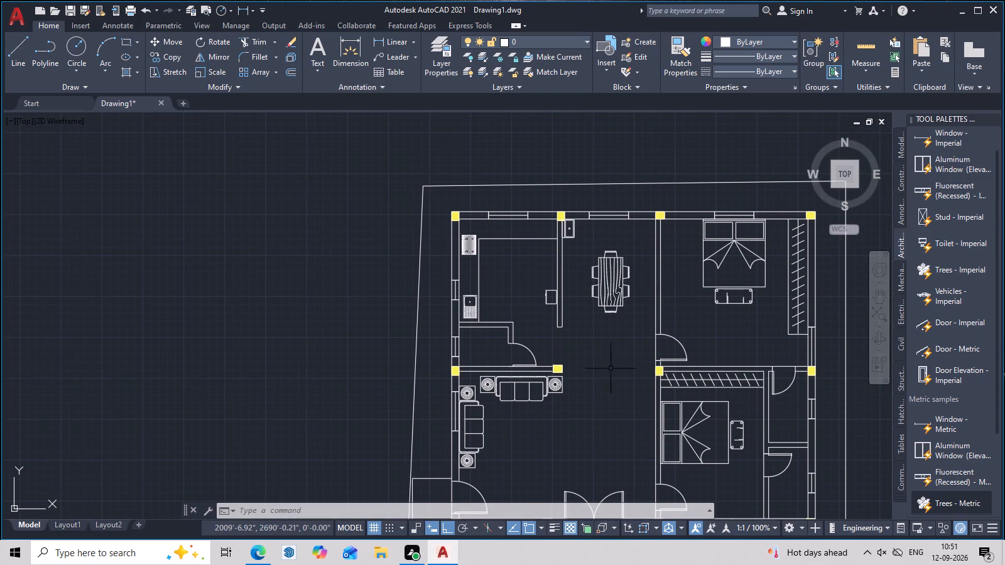
middle_click_drag(763, 333, 660, 316)
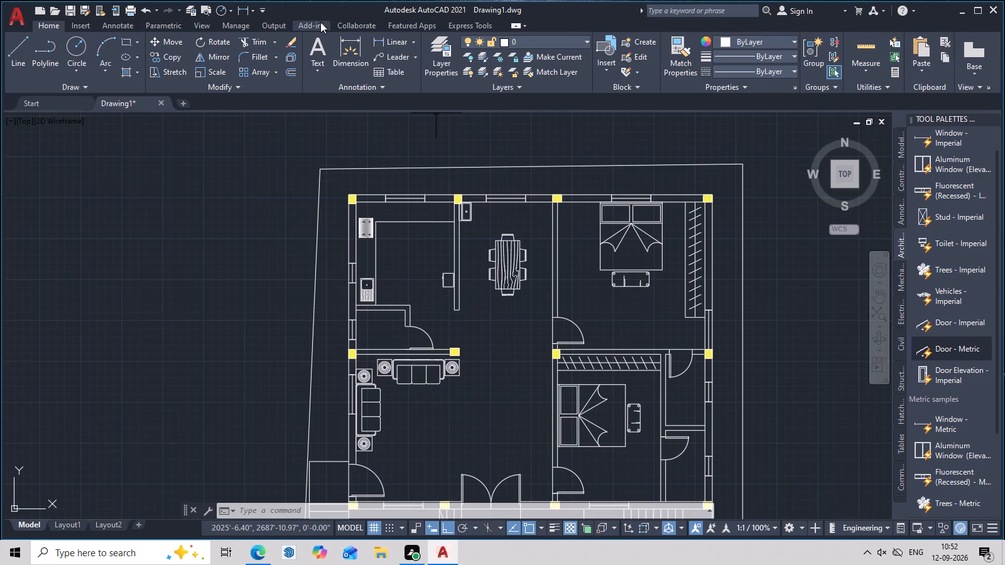
Add a vertical linear dimension across the kitchen from its south wall's inner face to the north wall's inner face.
scroll(489, 149, "up", 1)
middle_click_drag(444, 191, 579, 142)
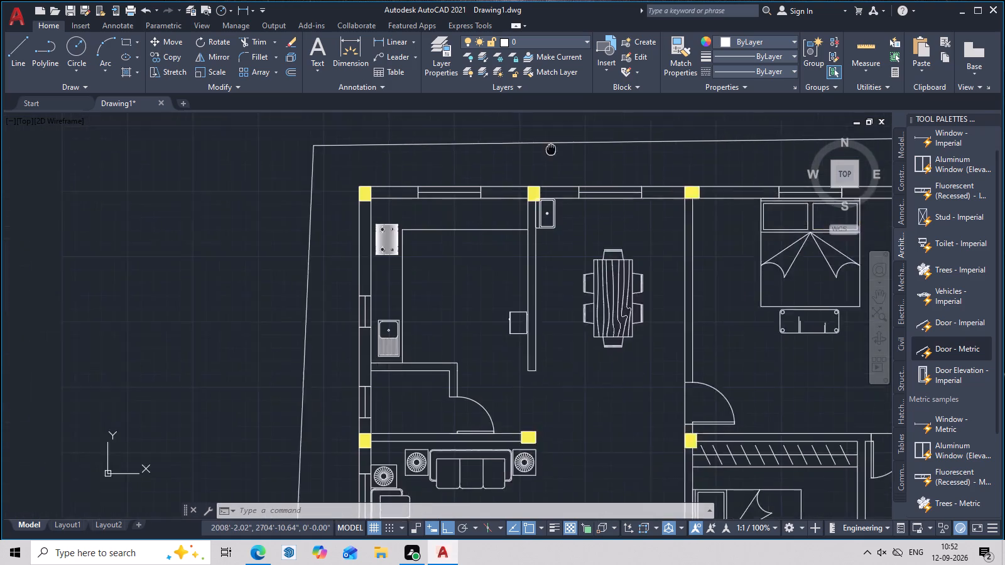
middle_click_drag(579, 142, 614, 141)
middle_click_drag(566, 179, 578, 110)
scroll(496, 188, "up", 2)
middle_click_drag(505, 191, 461, 203)
scroll(462, 204, "down", 1)
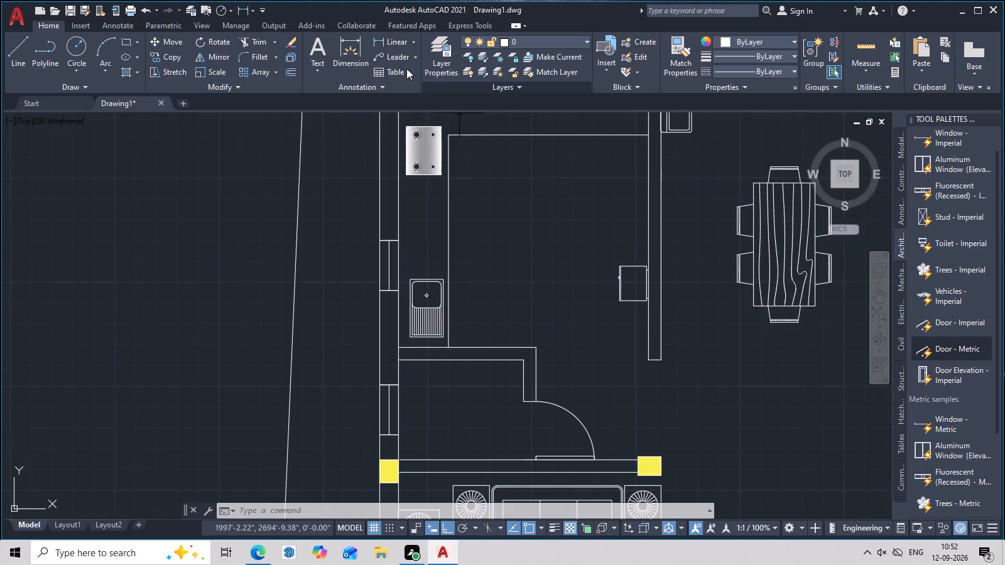
left_click(408, 41)
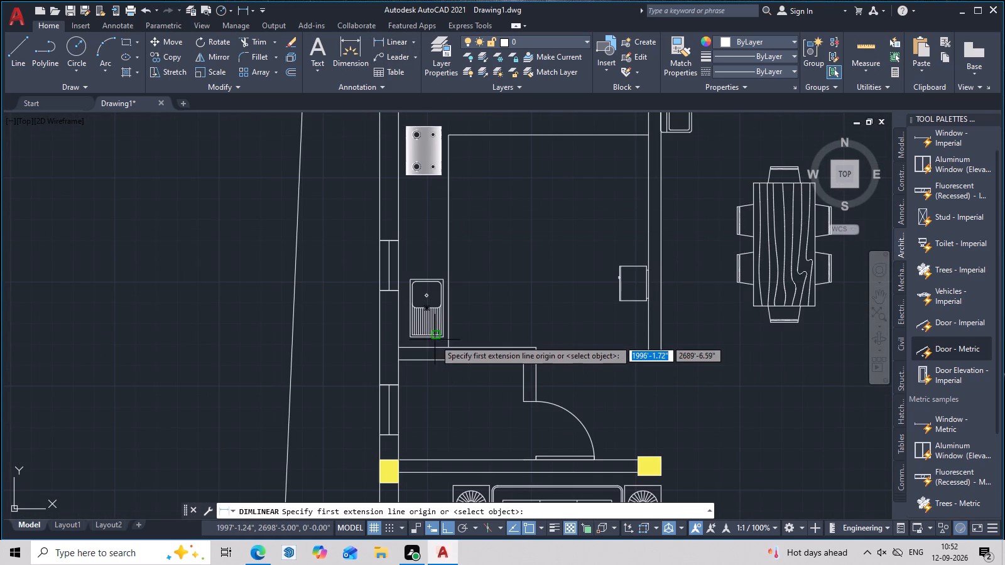
double_click(468, 347)
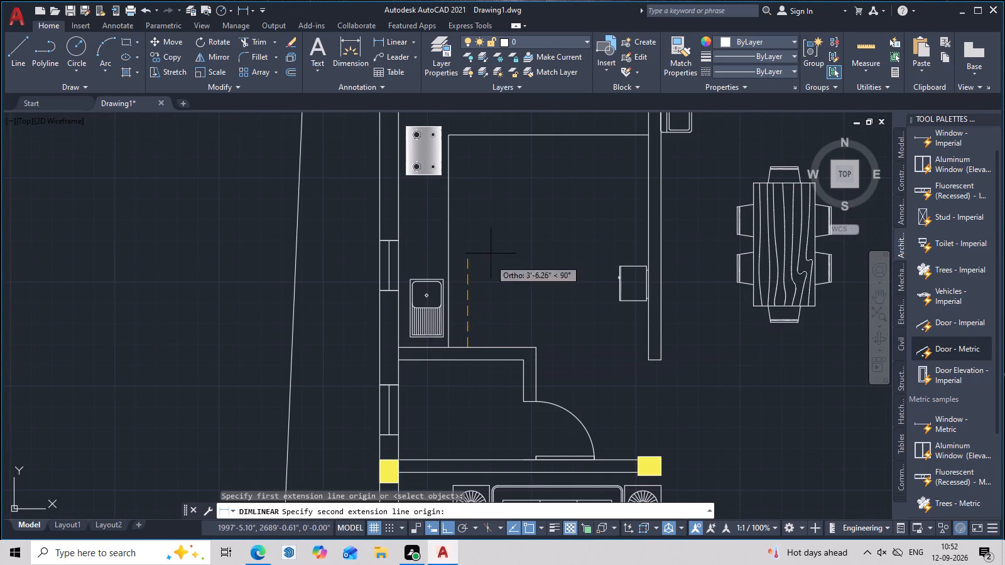
middle_click_drag(501, 215, 514, 388)
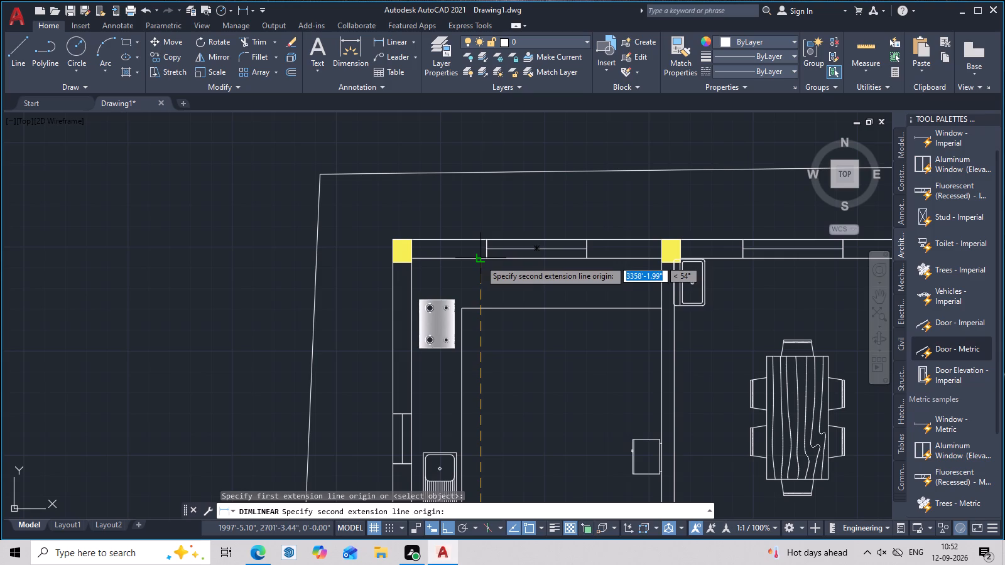
left_click(480, 260)
left_click(479, 301)
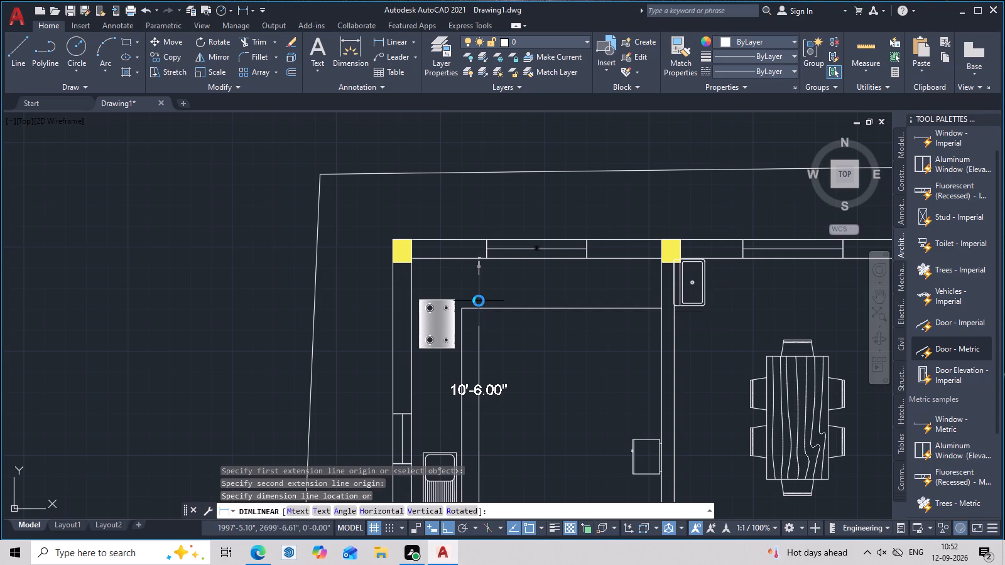
Add a horizontal linear dimension across the kitchen between the inner faces of its east and west walls.
middle_click_drag(540, 350, 511, 392)
middle_click_drag(530, 404, 509, 369)
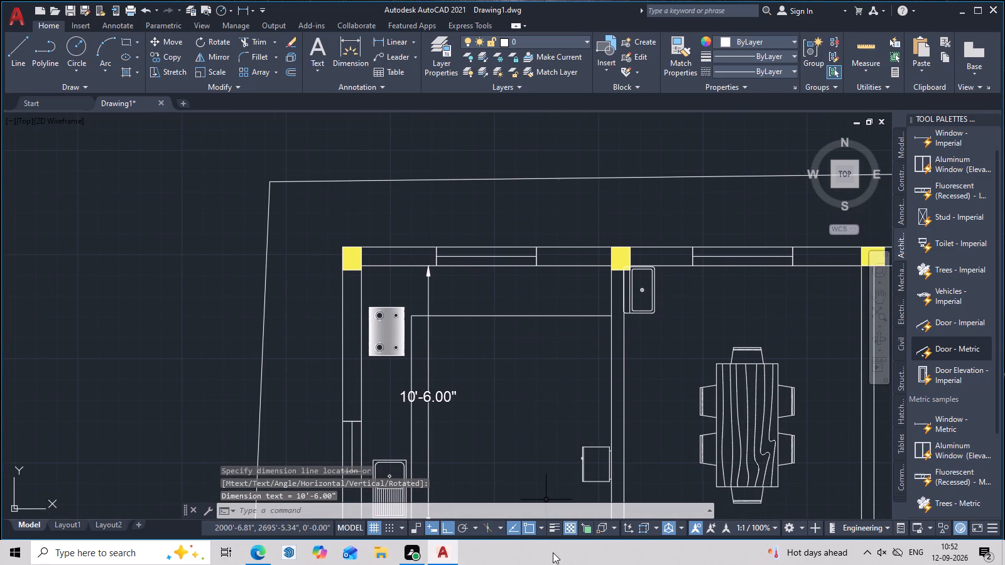
middle_click_drag(595, 564, 573, 564)
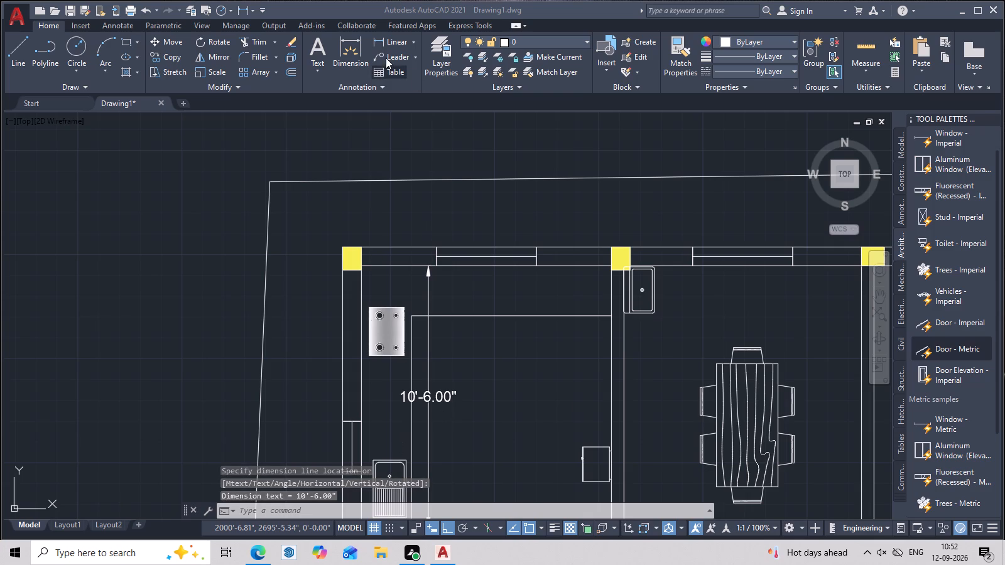
double_click(394, 36)
middle_click_drag(547, 315, 445, 314)
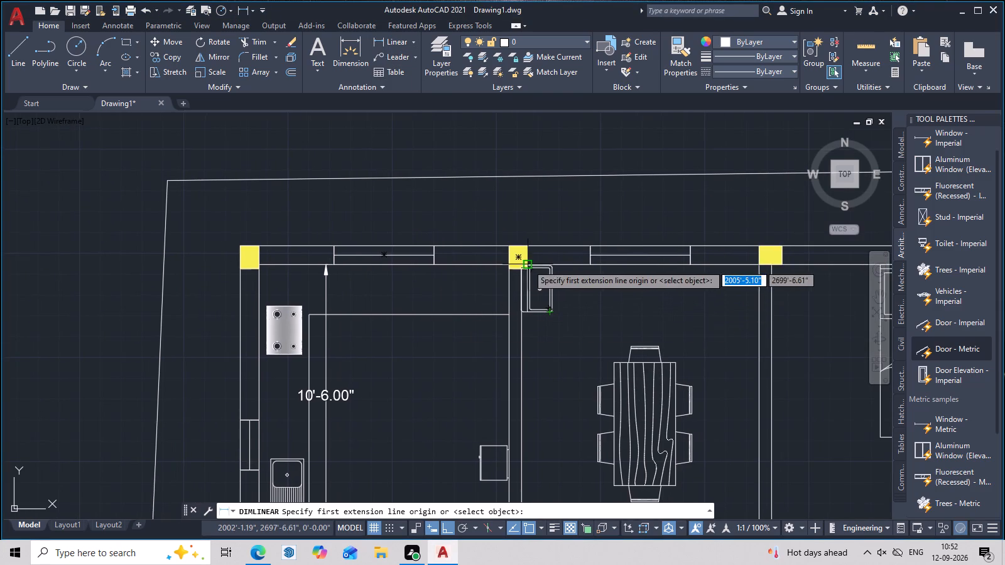
scroll(507, 267, "up", 2)
left_click(513, 300)
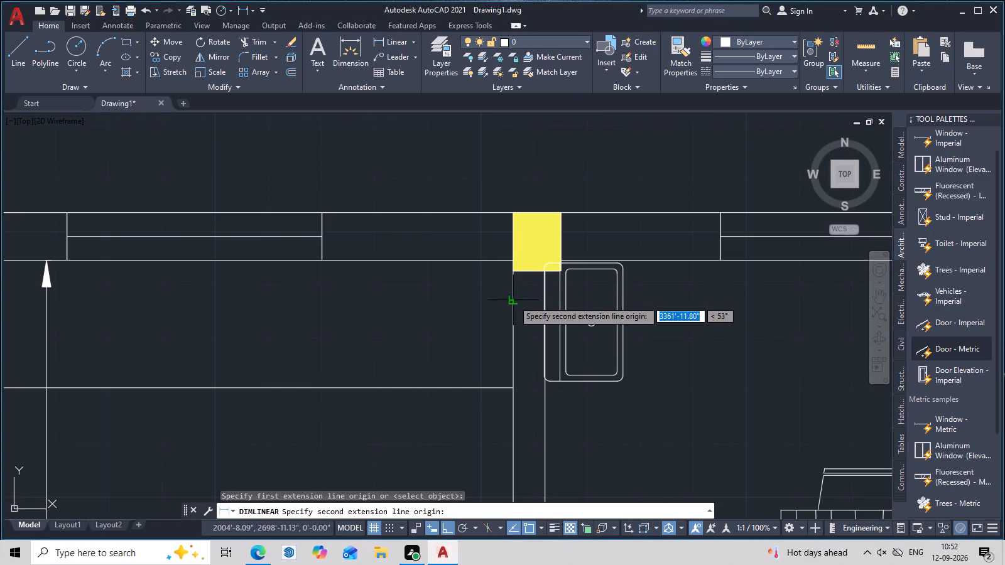
middle_click_drag(280, 304, 639, 335)
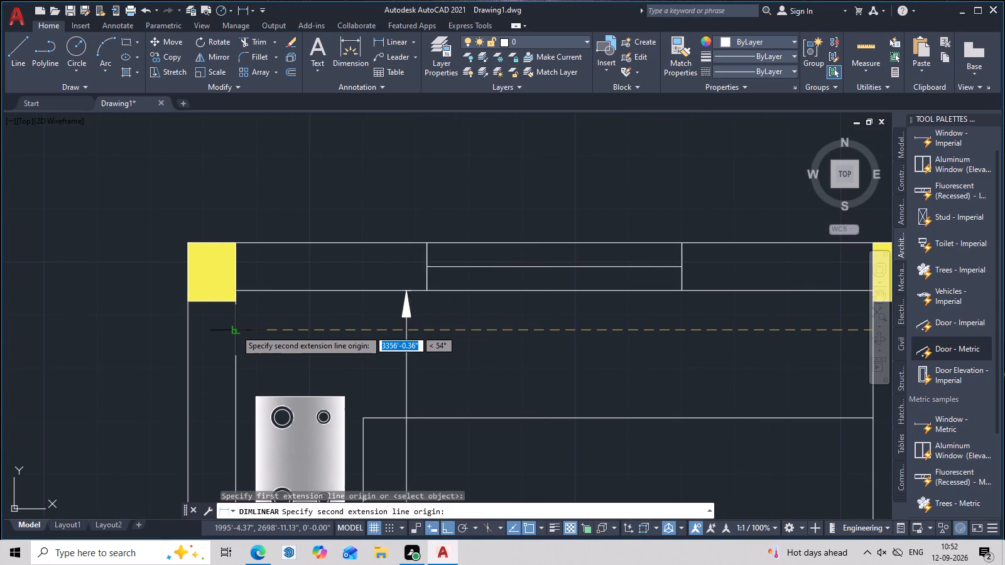
left_click(236, 330)
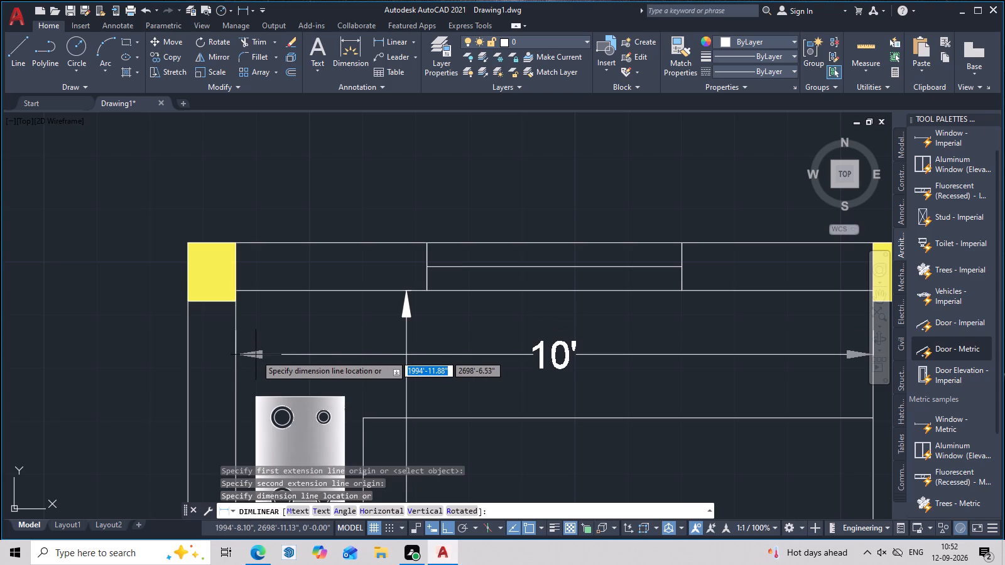
scroll(256, 355, "down", 2)
middle_click_drag(256, 355, 261, 331)
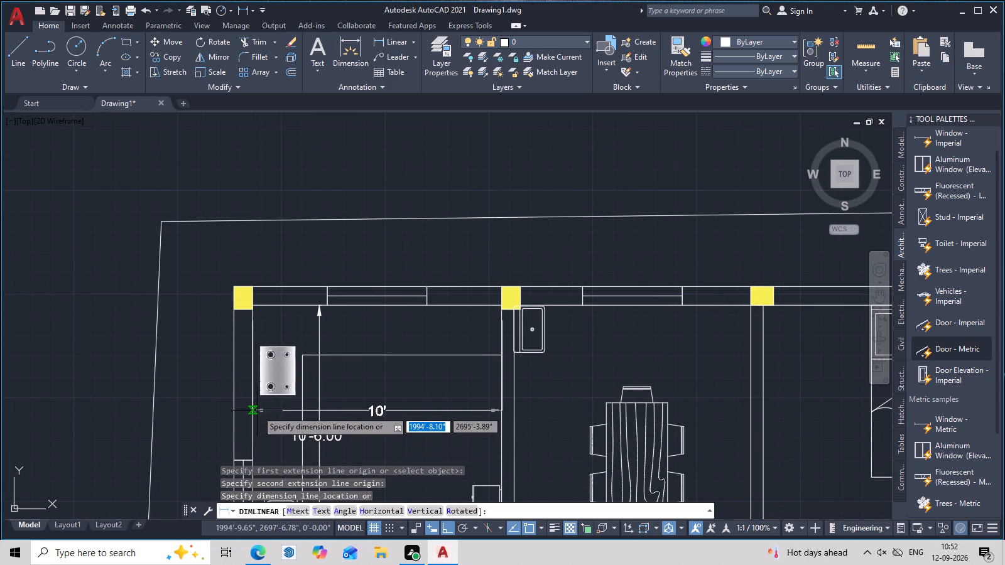
left_click(257, 411)
Move the kitchen's width dimension line about 3' north, into the strip between the north wall and the counter edge.
middle_click_drag(443, 443, 359, 400)
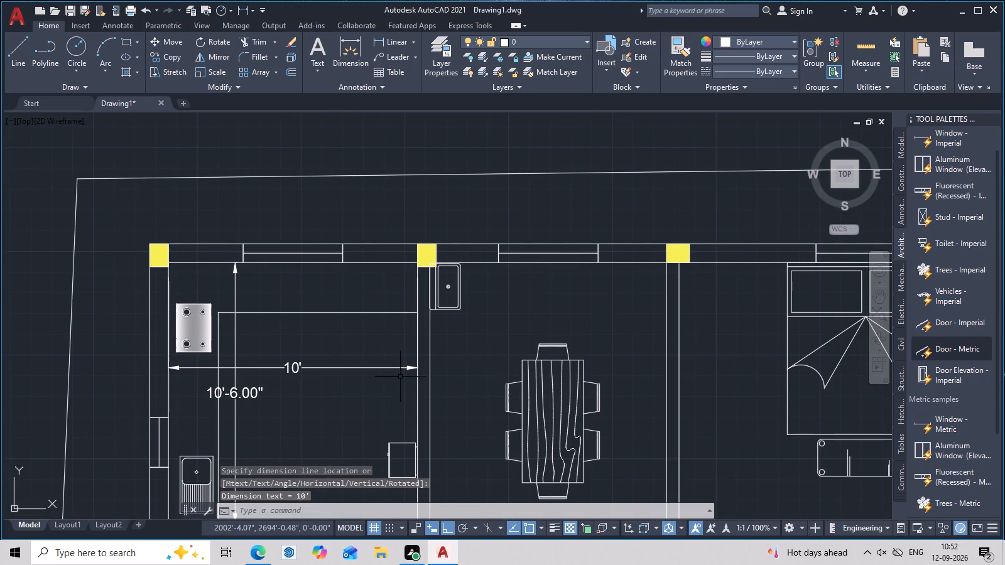
left_click(299, 369)
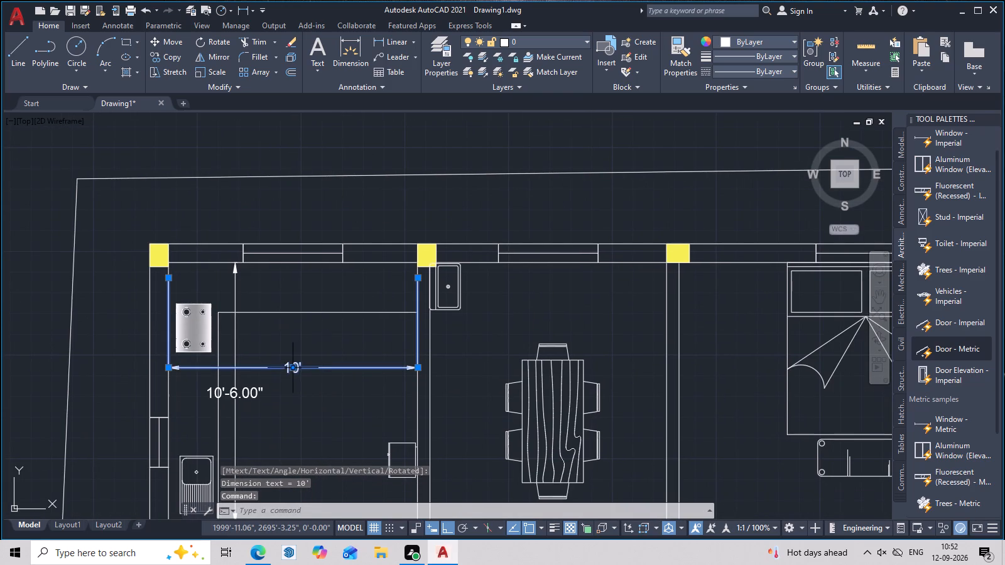
double_click(290, 371)
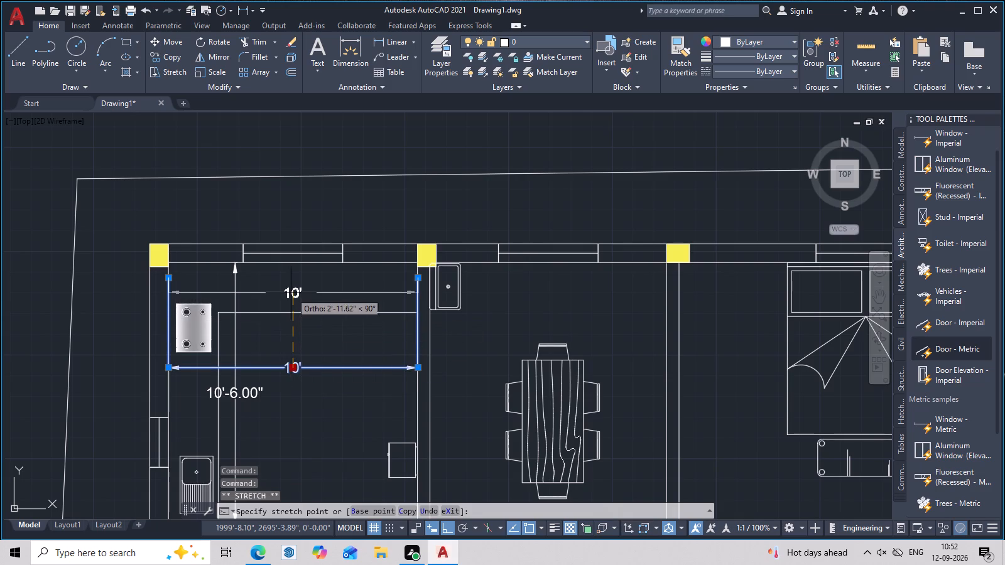
left_click(291, 293)
key("Escape")
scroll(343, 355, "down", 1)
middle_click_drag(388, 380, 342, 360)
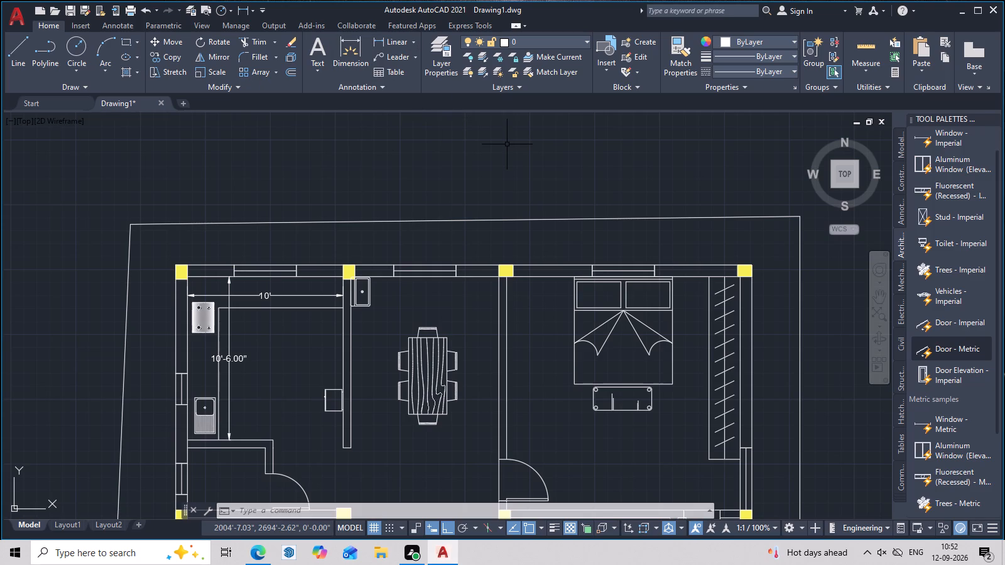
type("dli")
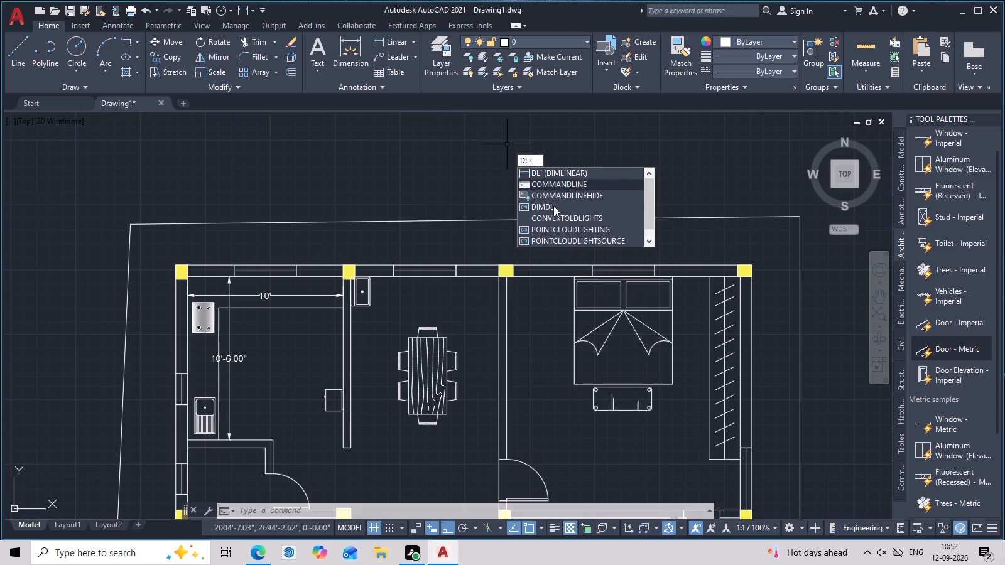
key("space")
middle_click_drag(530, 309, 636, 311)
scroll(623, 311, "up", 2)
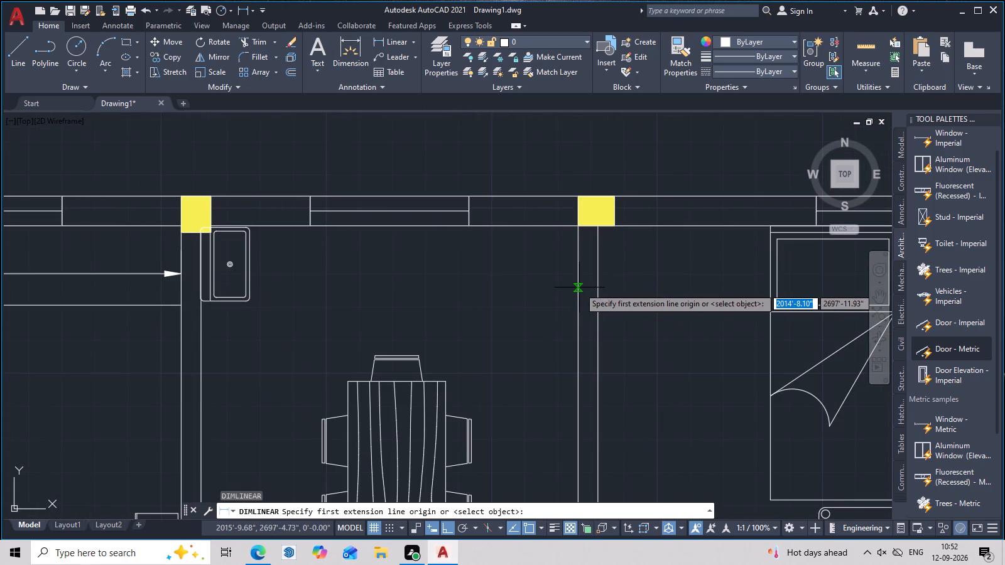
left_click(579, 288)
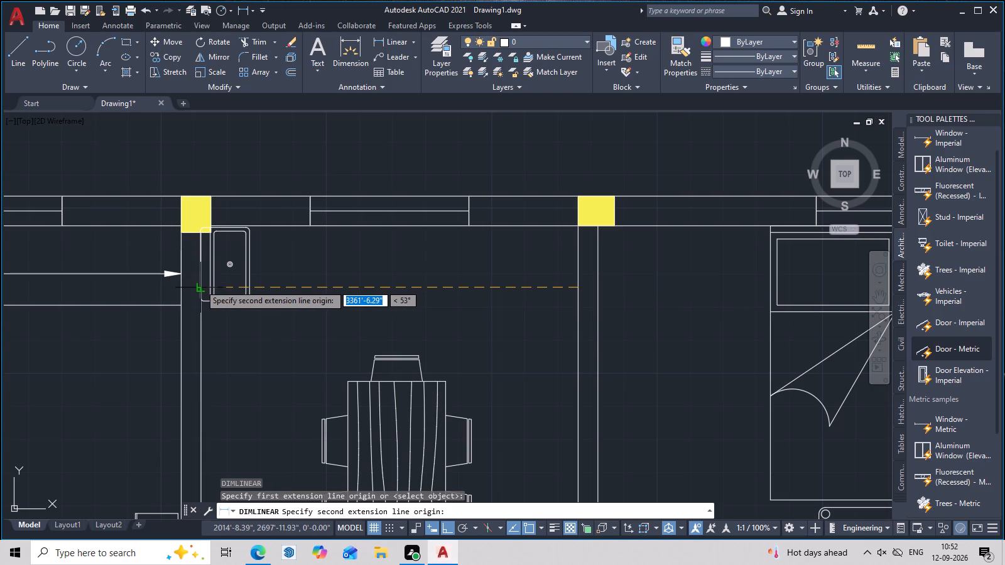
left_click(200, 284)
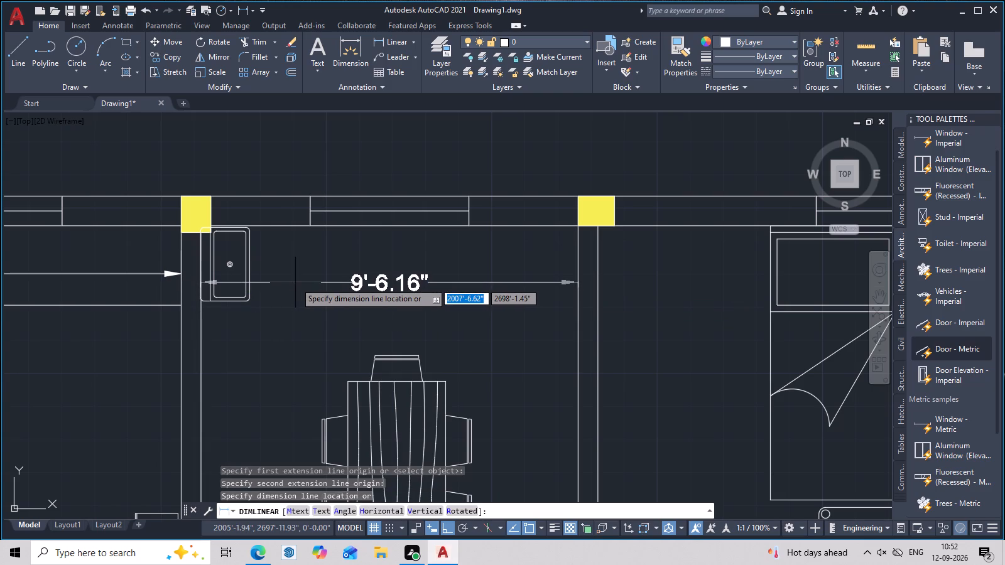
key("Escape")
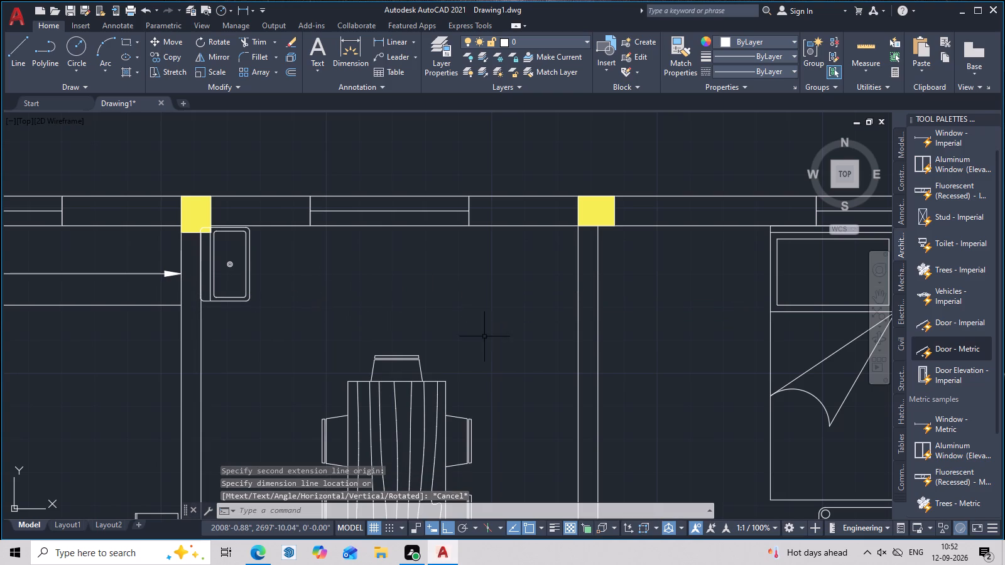
Add a horizontal linear dimension across the dining area between its east and west walls, just north of the dining table.
middle_click_drag(503, 288, 516, 249)
key("space")
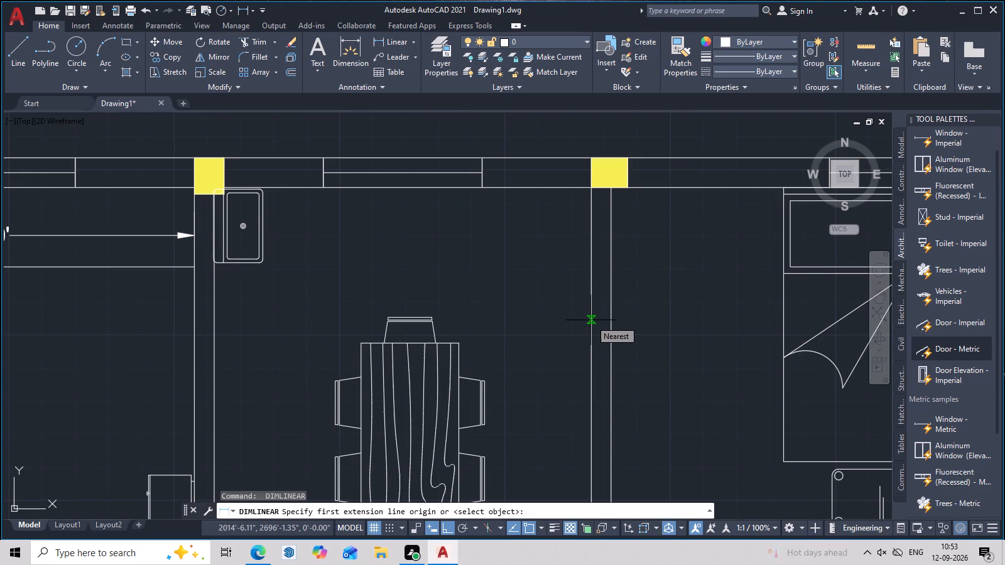
left_click(590, 320)
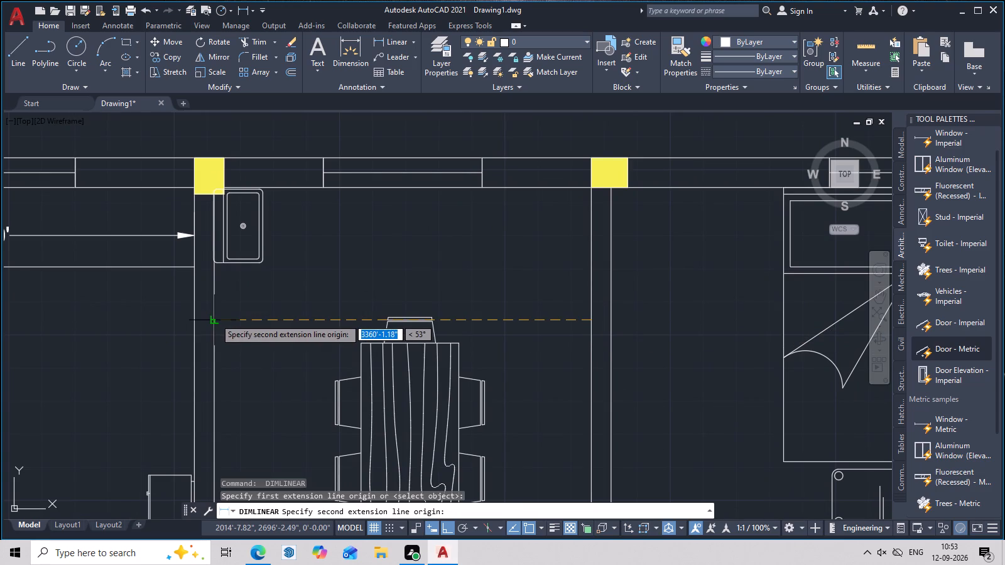
left_click(213, 318)
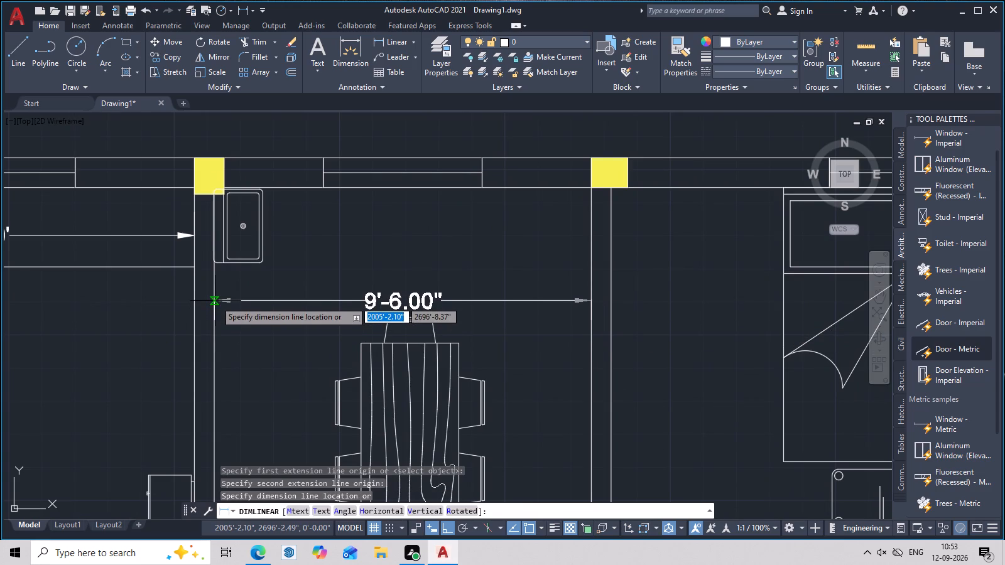
left_click(215, 301)
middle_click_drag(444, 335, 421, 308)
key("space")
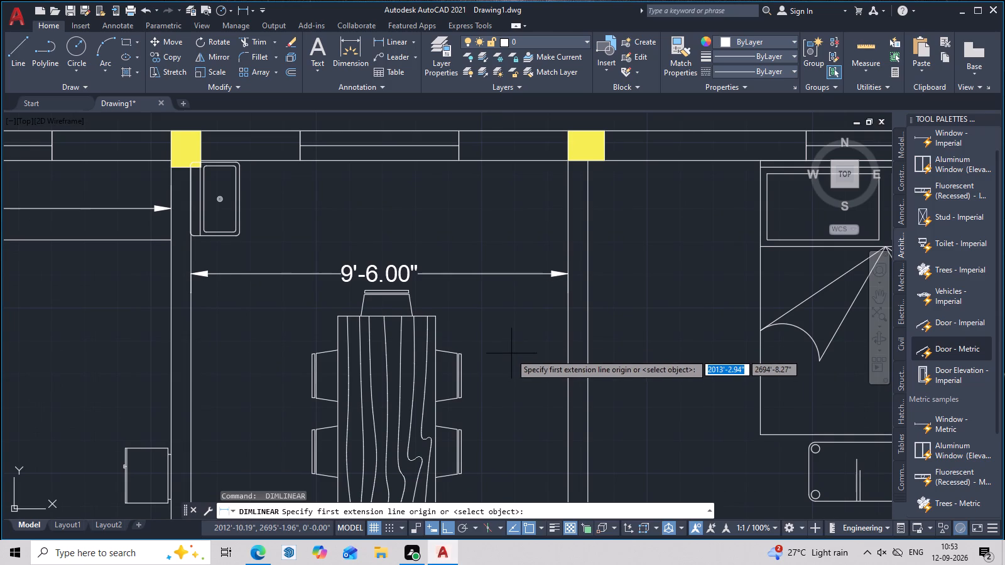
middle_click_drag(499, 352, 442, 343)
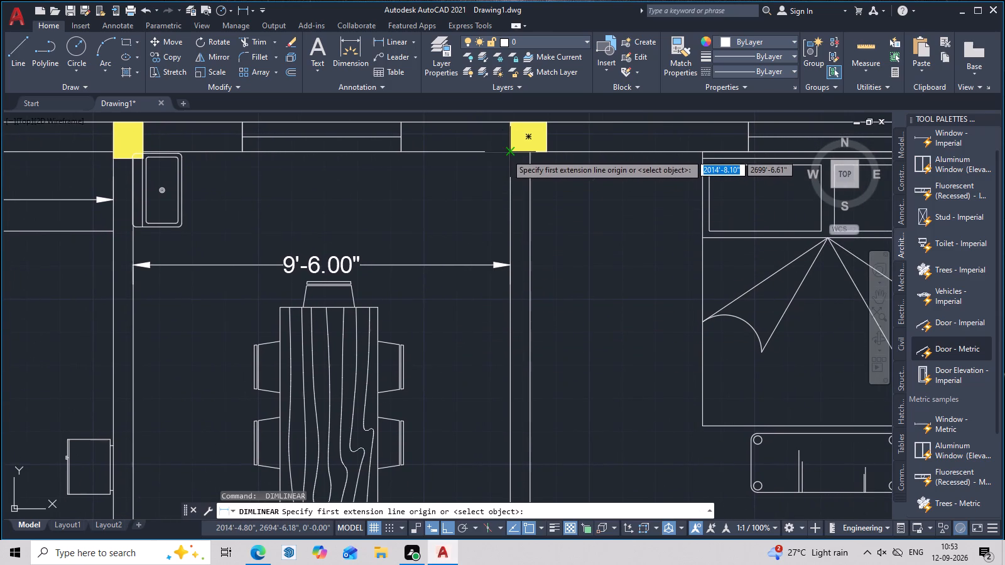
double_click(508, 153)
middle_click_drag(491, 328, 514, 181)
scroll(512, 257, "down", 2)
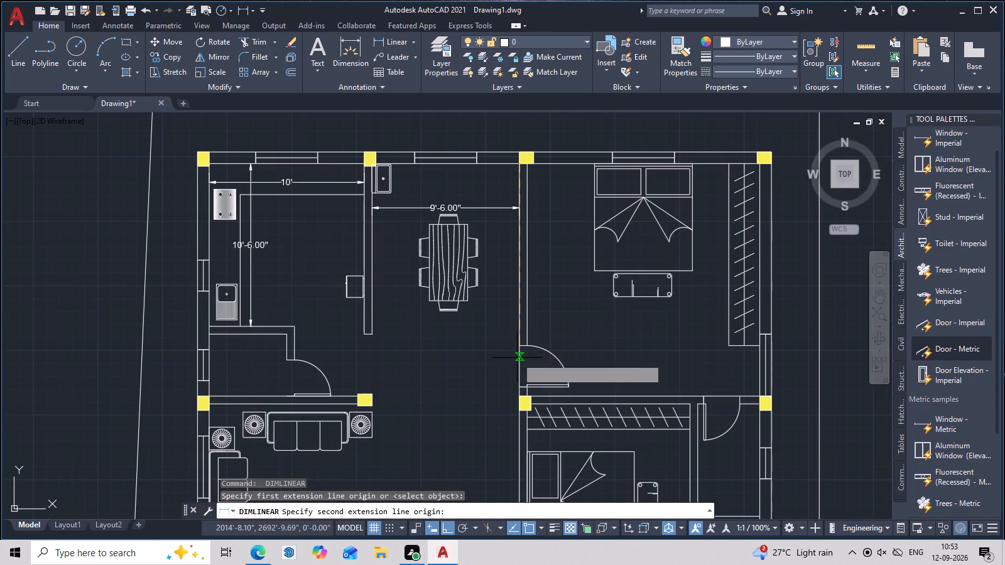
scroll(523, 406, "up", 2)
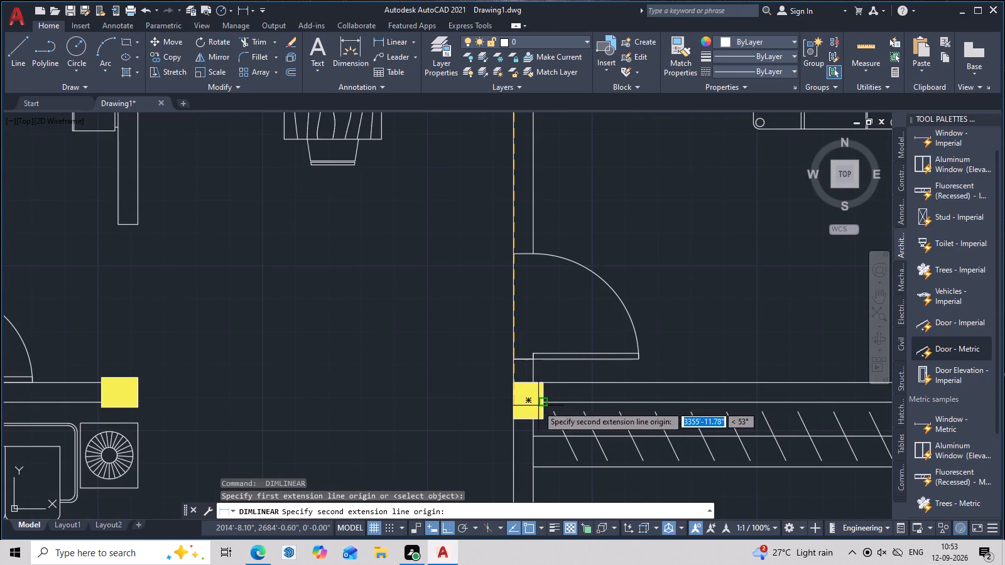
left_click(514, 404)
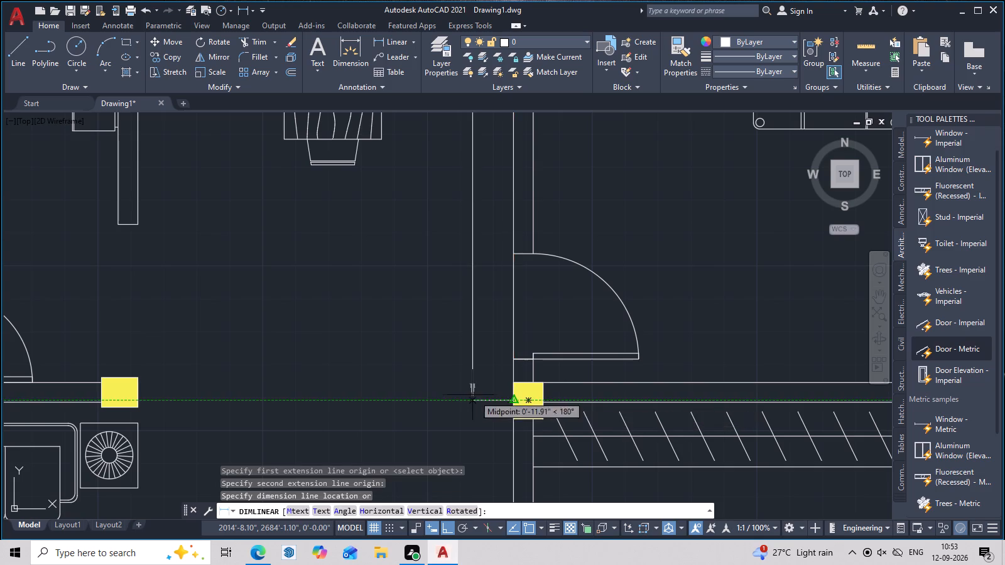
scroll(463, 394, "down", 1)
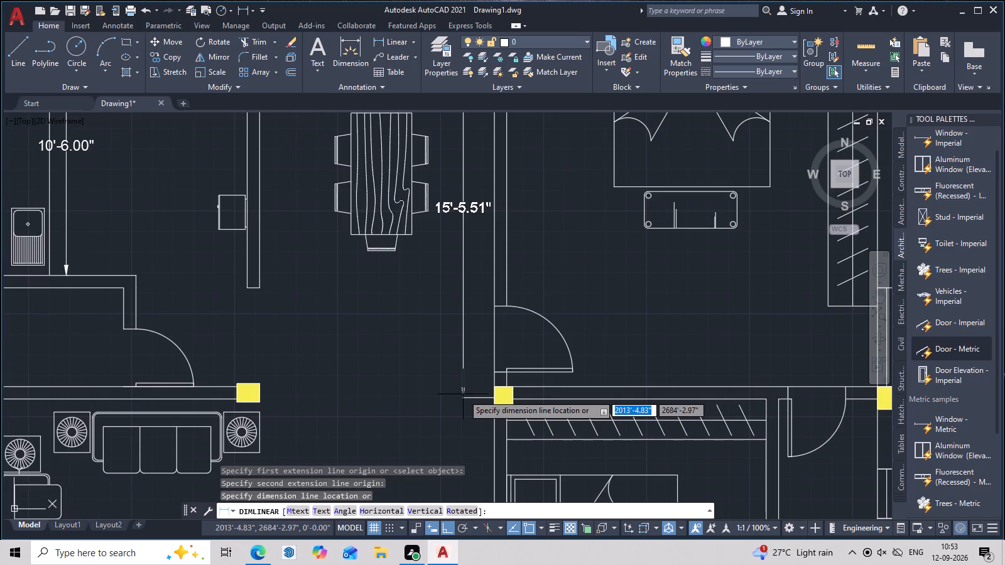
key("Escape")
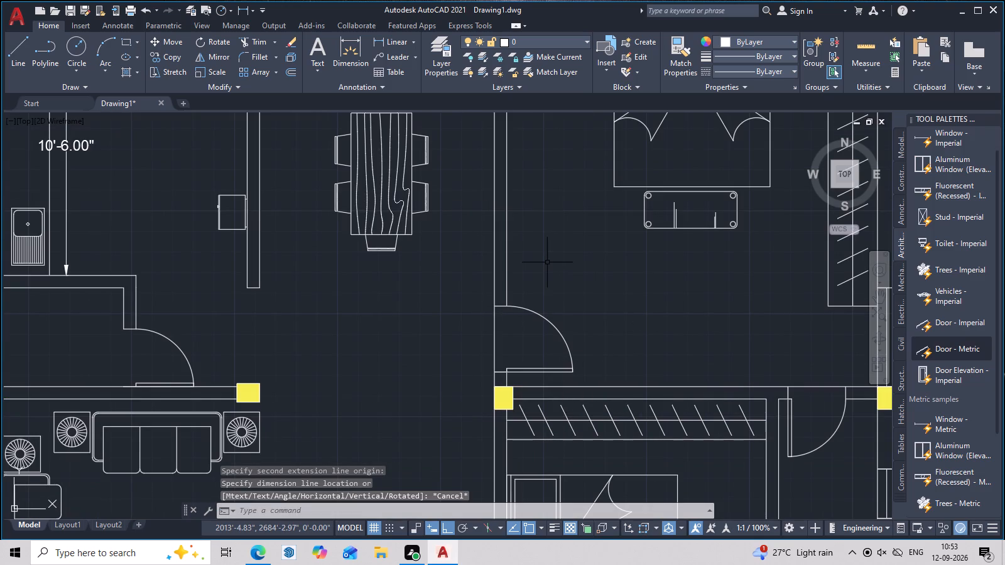
Add a vertical linear dimension for the dining area along its east wall, from the north wall's inner face to the column at the wall's south end.
middle_click_drag(547, 262, 541, 330)
scroll(516, 193, "down", 1)
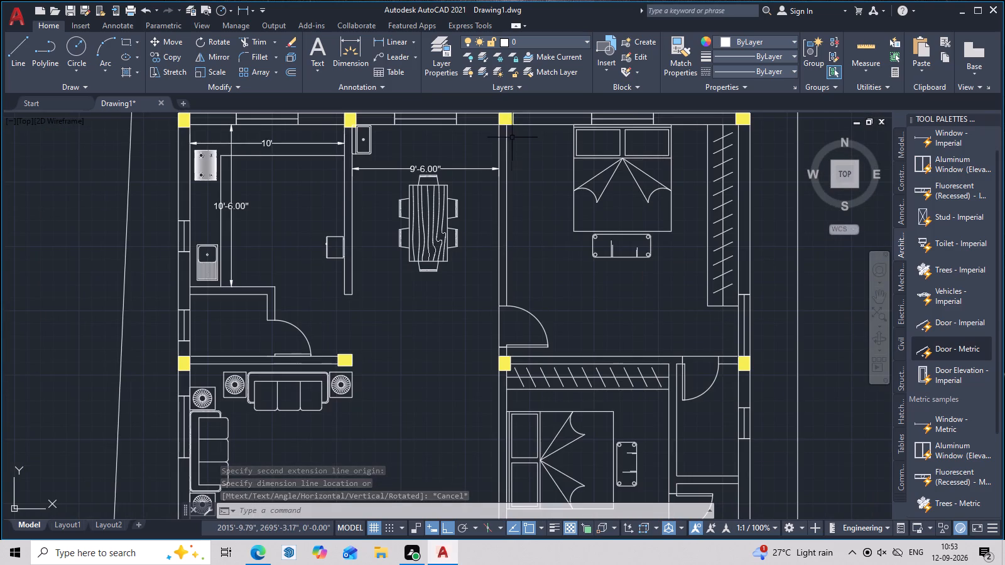
scroll(505, 122, "up", 1)
key("space")
left_click(497, 127)
middle_click_drag(486, 330, 536, 164)
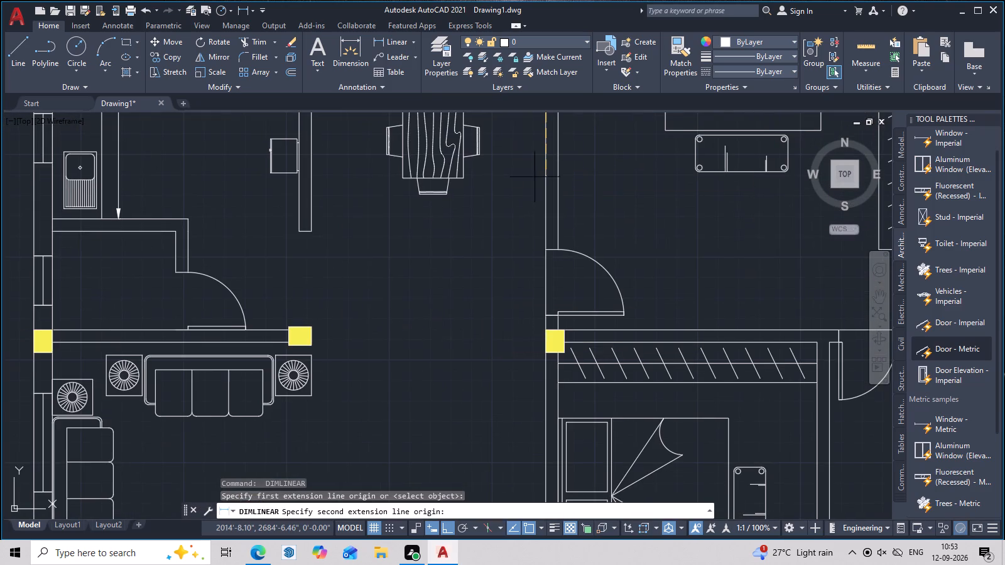
left_click(543, 331)
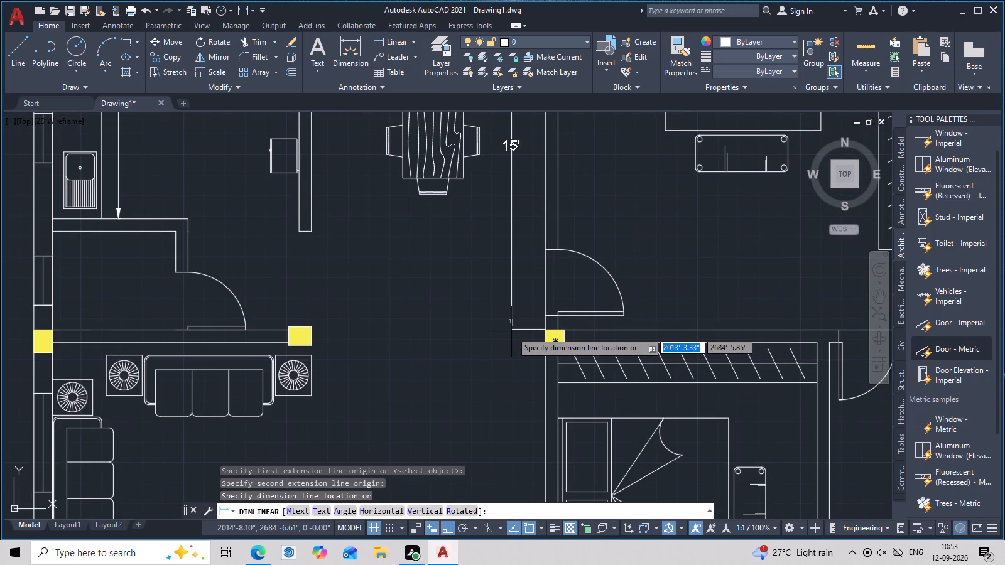
left_click(516, 331)
scroll(585, 211, "down", 2)
middle_click_drag(583, 229, 575, 286)
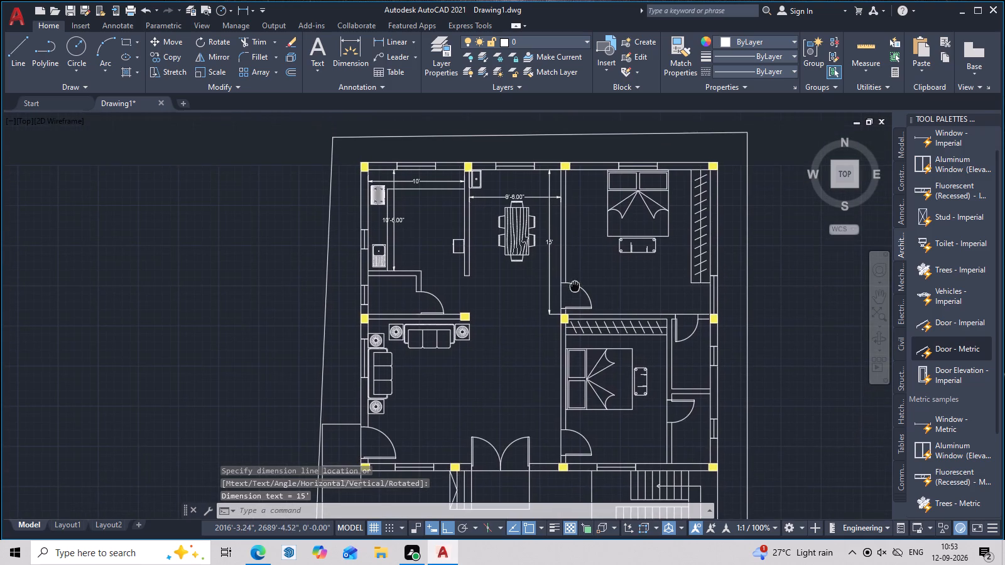
scroll(575, 286, "up", 1)
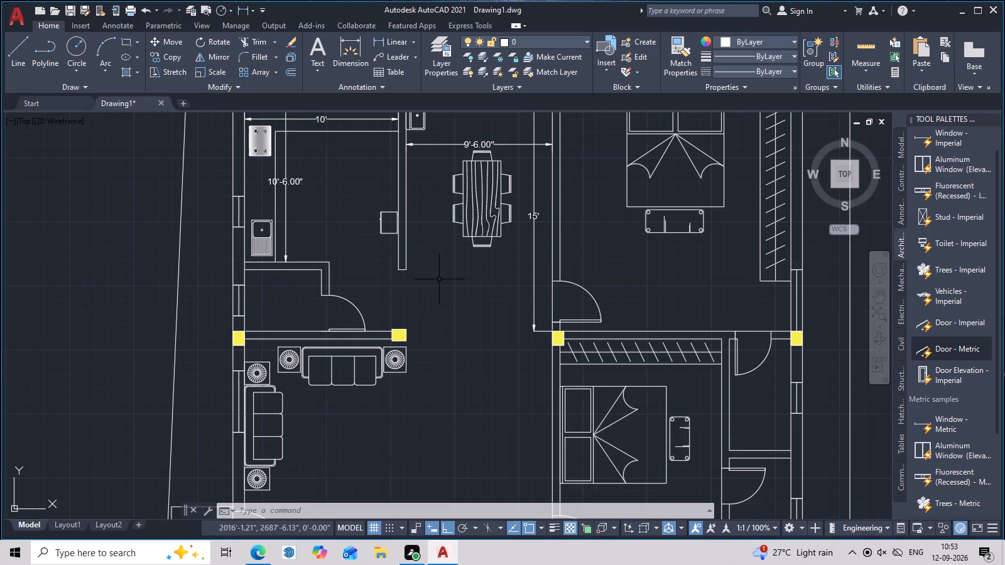
key("Escape")
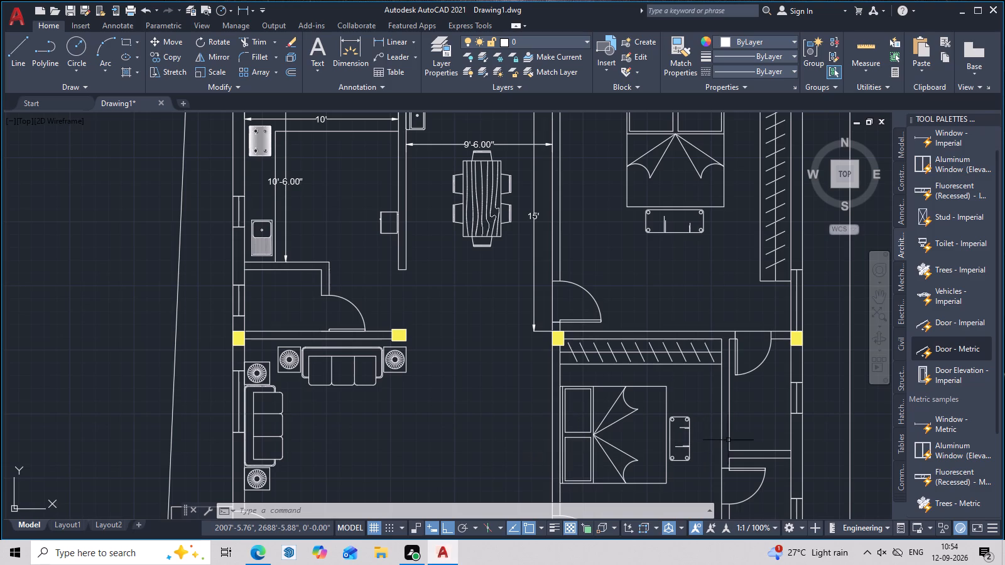
Add a horizontal linear dimension across the northeast bedroom between its west and east walls' inner faces, placed south of the bed bench.
middle_click_drag(576, 332, 452, 433)
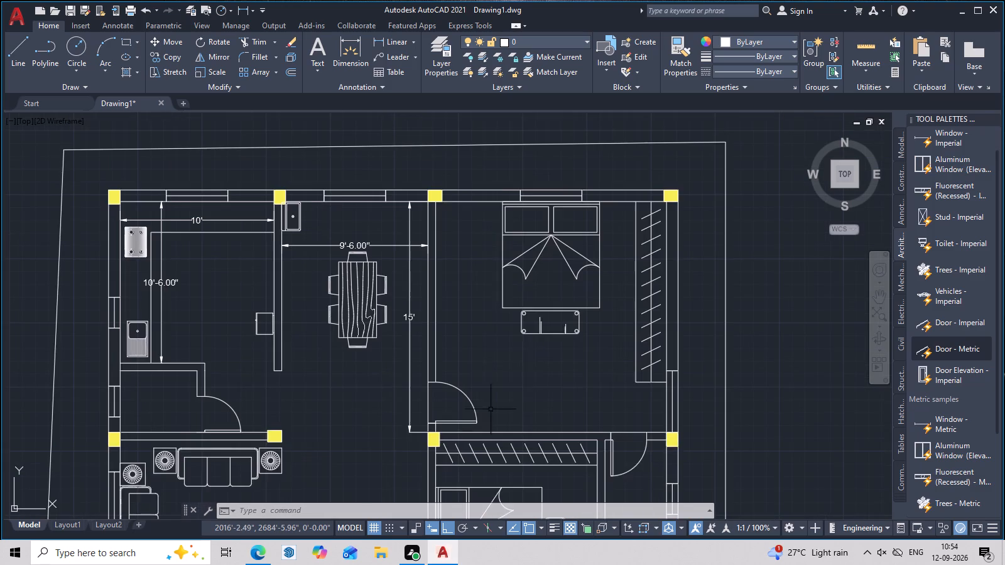
middle_click_drag(535, 358, 455, 360)
middle_click_drag(449, 395, 484, 372)
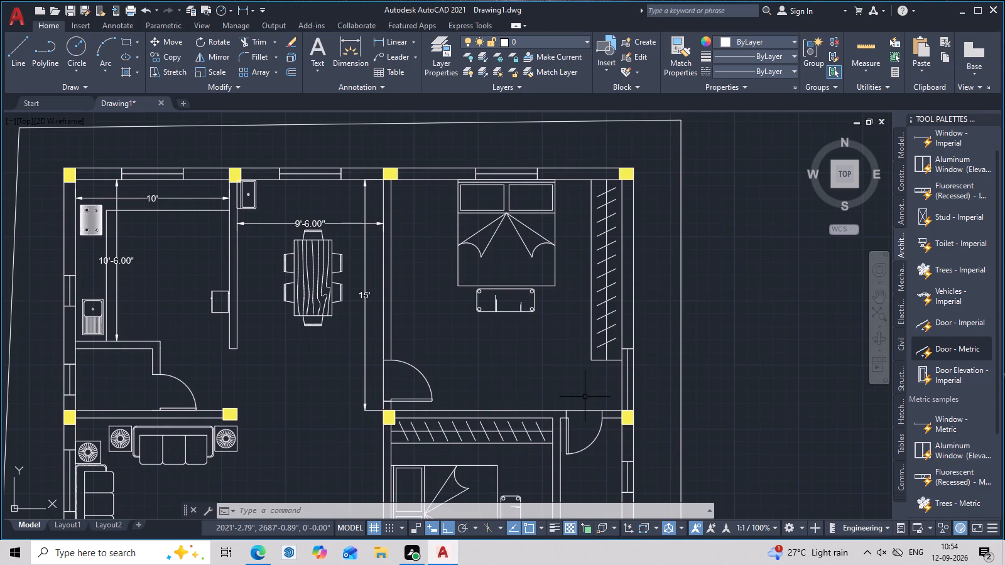
middle_click_drag(584, 395, 464, 404)
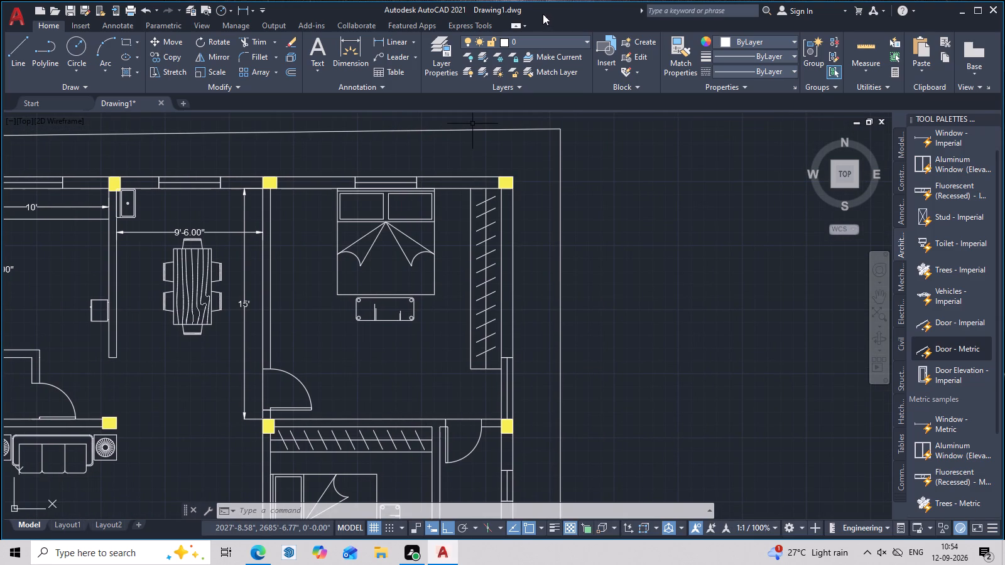
left_click(392, 40)
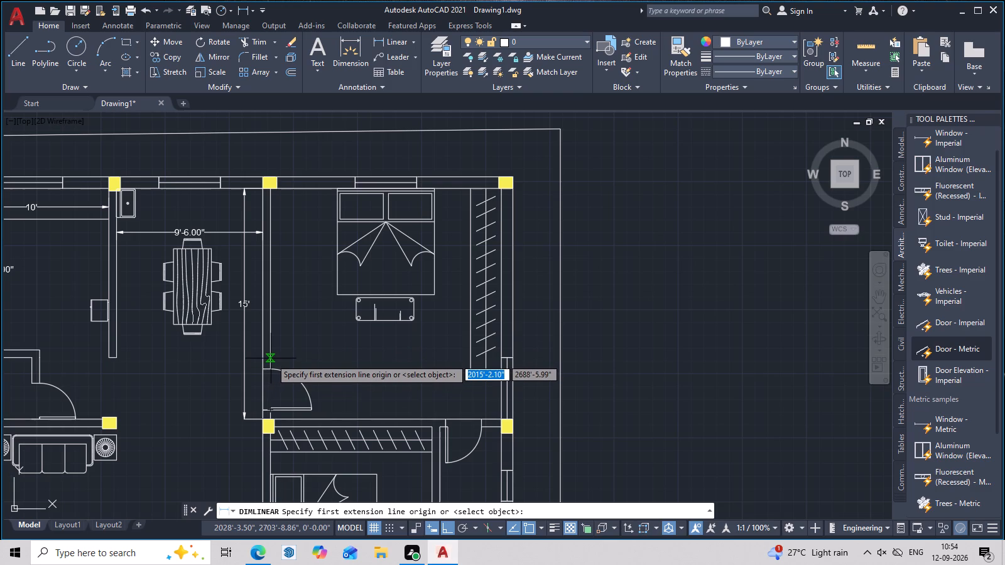
left_click(270, 360)
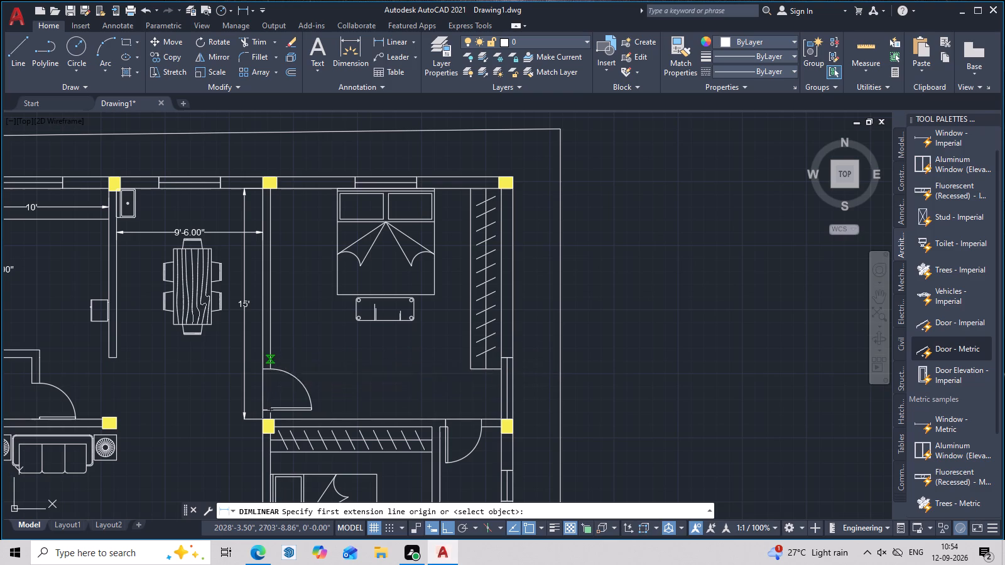
left_click(501, 361)
left_click(496, 352)
Add a vertical linear dimension across the northeast bedroom from north wall to south wall, placed between the bed and the wardrobe.
middle_click_drag(418, 352, 399, 355)
key("space")
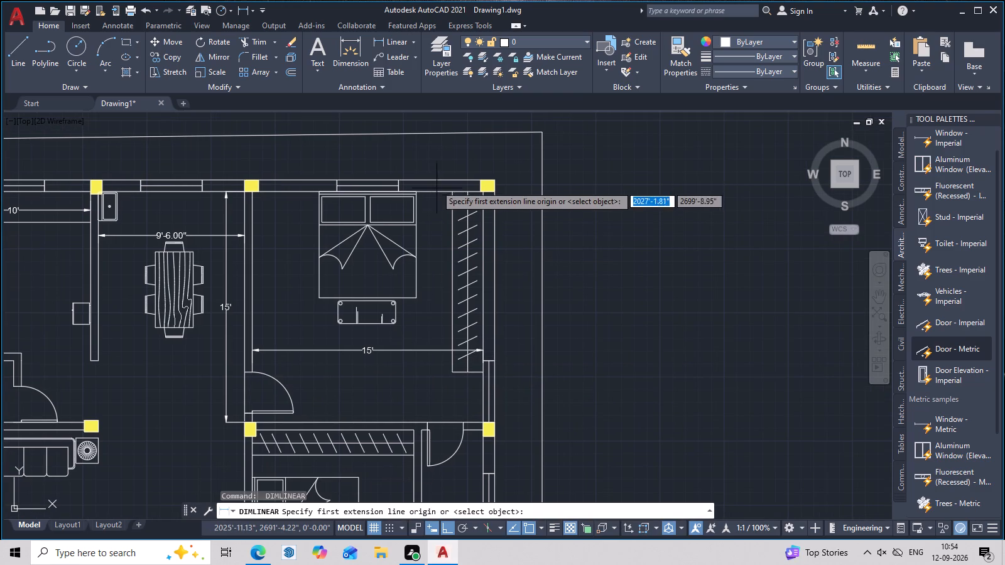
left_click(440, 191)
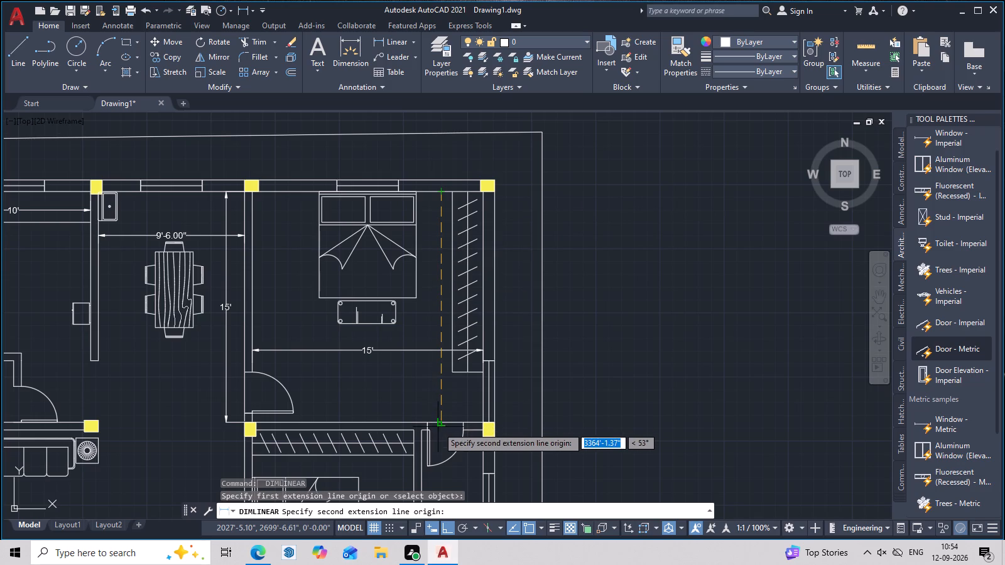
left_click(440, 426)
left_click(430, 426)
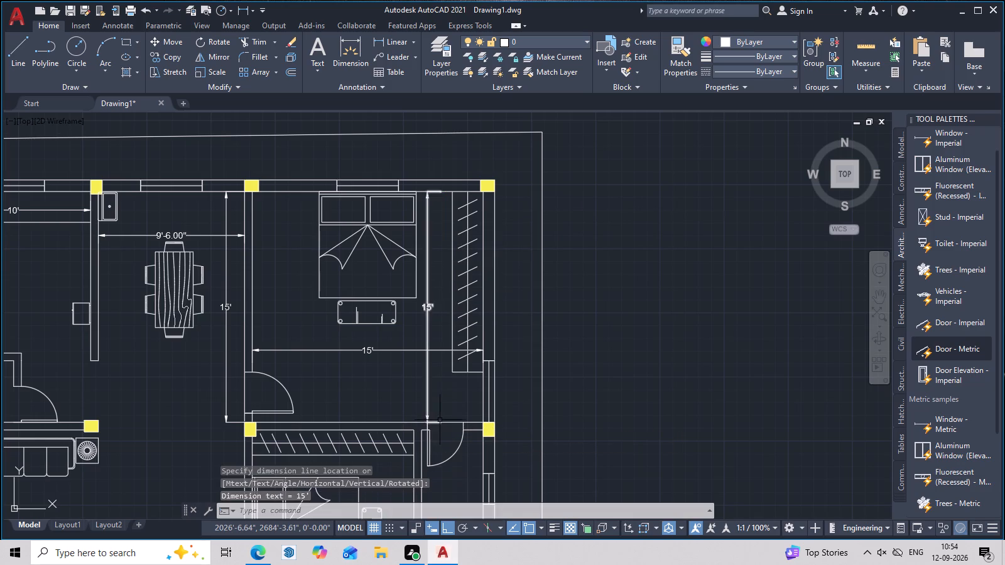
Add a vertical linear dimension across the southeast bedroom from its south wall to the wardrobe's back wall, placed just inside the east partition.
middle_click_drag(443, 407, 466, 291)
middle_click_drag(475, 375, 461, 314)
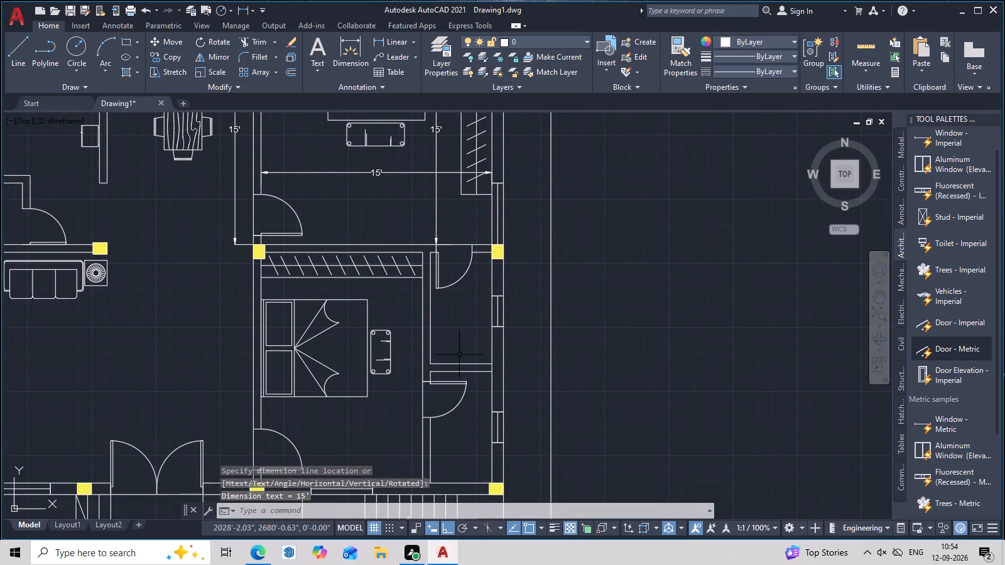
scroll(459, 355, "up", 1)
middle_click_drag(468, 367, 465, 326)
scroll(458, 338, "down", 2)
middle_click_drag(462, 407, 486, 501)
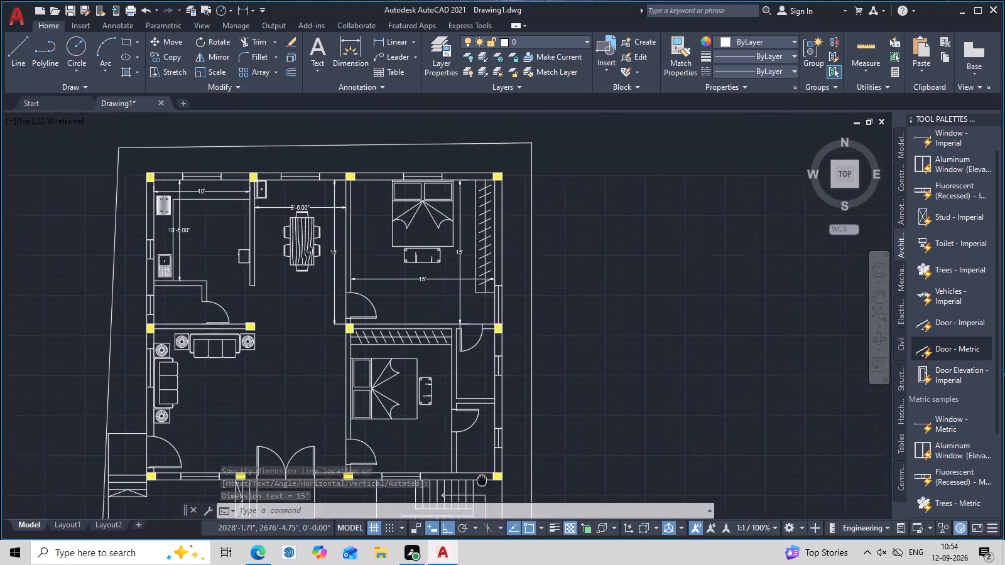
middle_click_drag(486, 501, 617, 379)
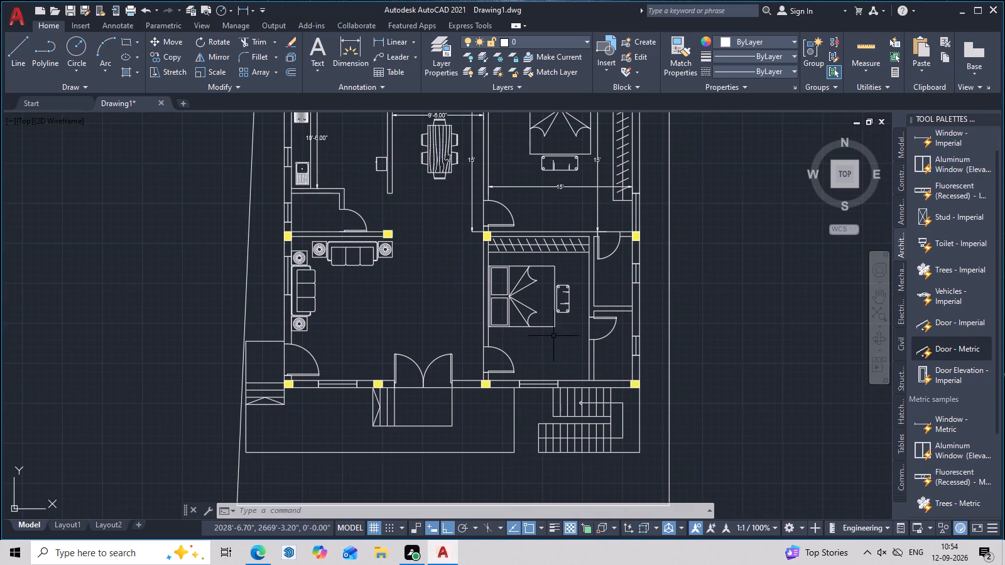
middle_click_drag(555, 337, 546, 348)
key("space")
scroll(577, 371, "up", 1)
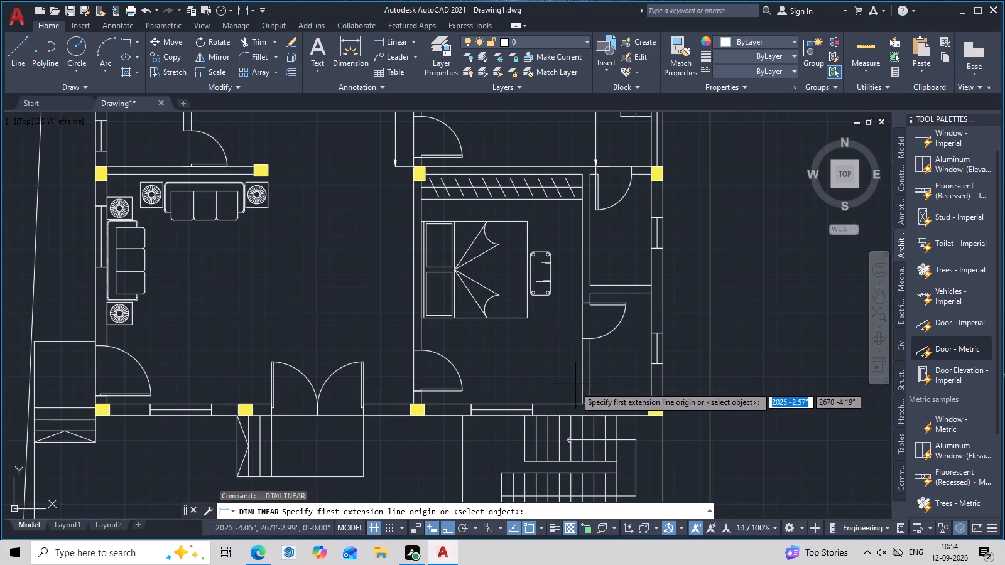
left_click(569, 407)
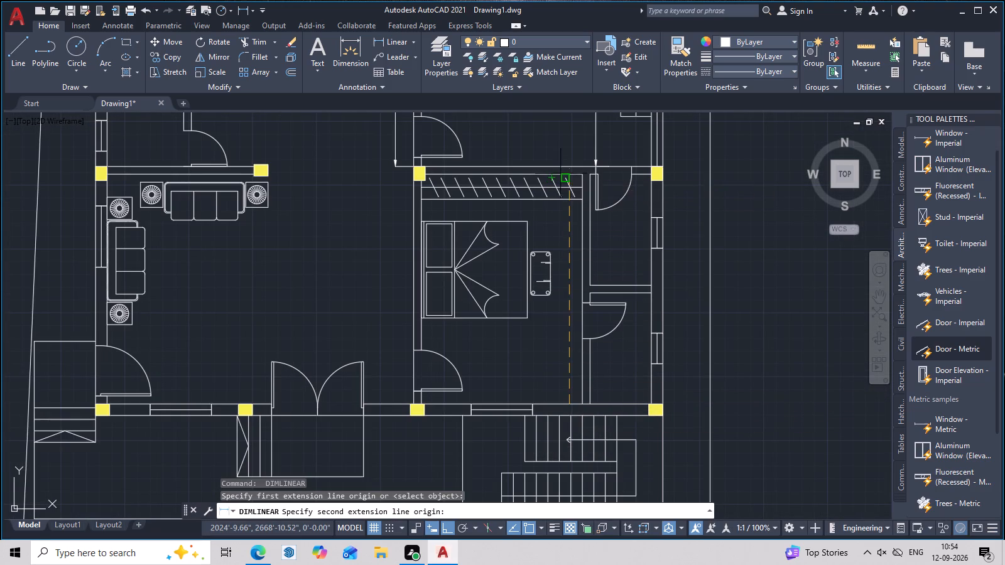
left_click(570, 173)
left_click(562, 175)
Add a horizontal linear dimension across the southeast bedroom between its west and east walls' inner faces, placed between the bed and the door.
middle_click_drag(551, 342, 548, 325)
scroll(429, 327, "up", 2)
key("space")
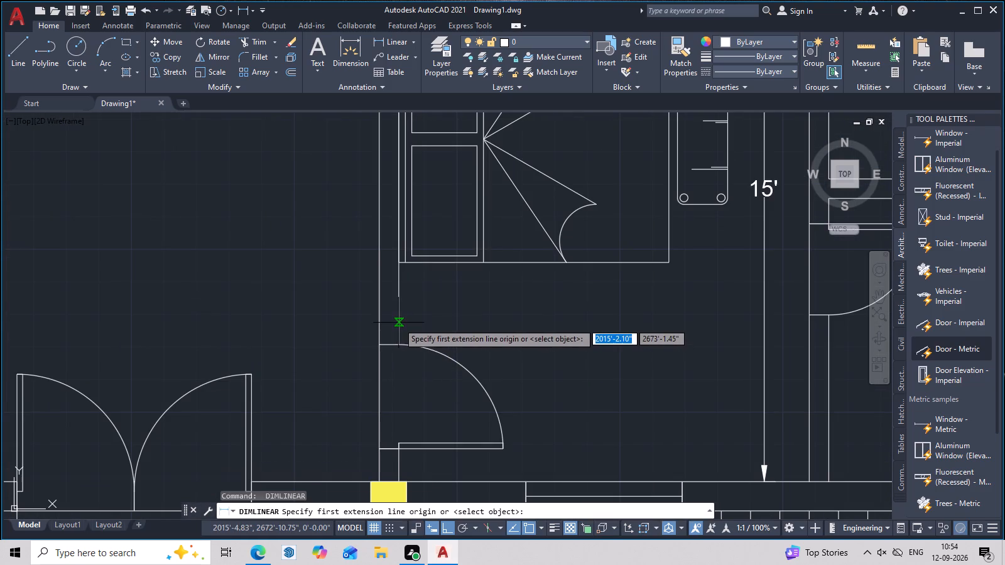
left_click(398, 323)
middle_click_drag(606, 336, 486, 336)
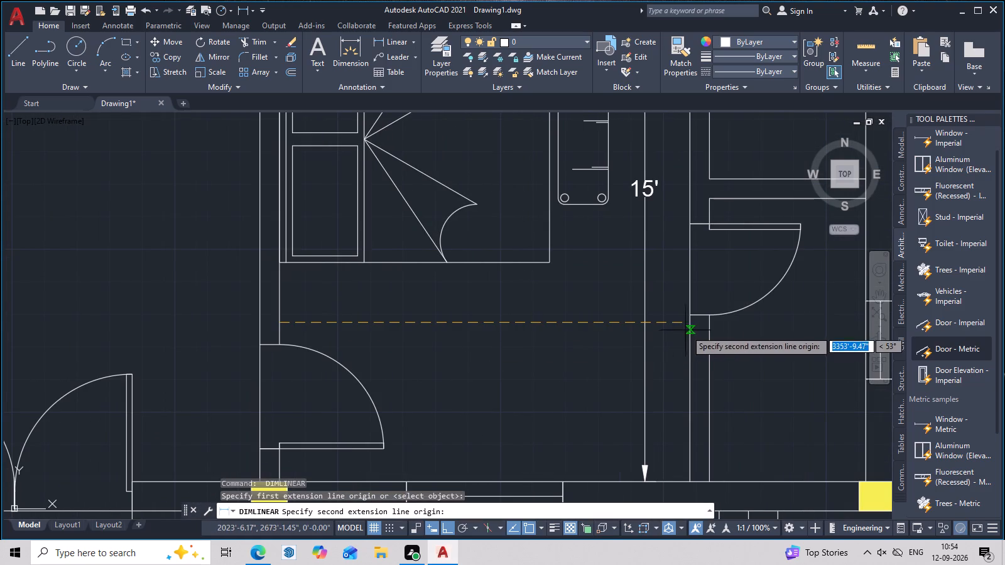
left_click(693, 322)
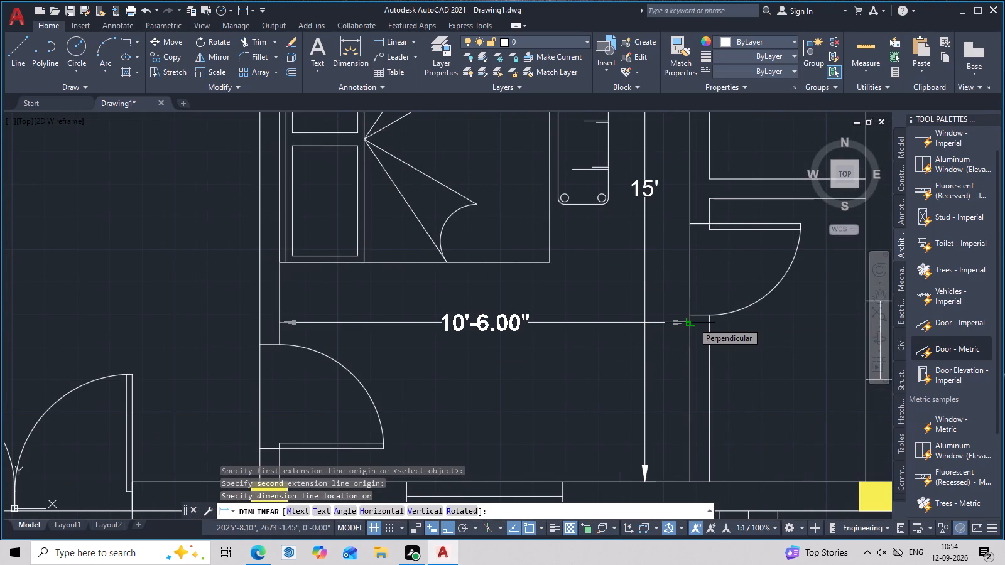
left_click(693, 322)
Add a horizontal linear dimension across the northern small room east of the southeast bedroom, placed just above its south partition.
scroll(555, 331, "down", 2)
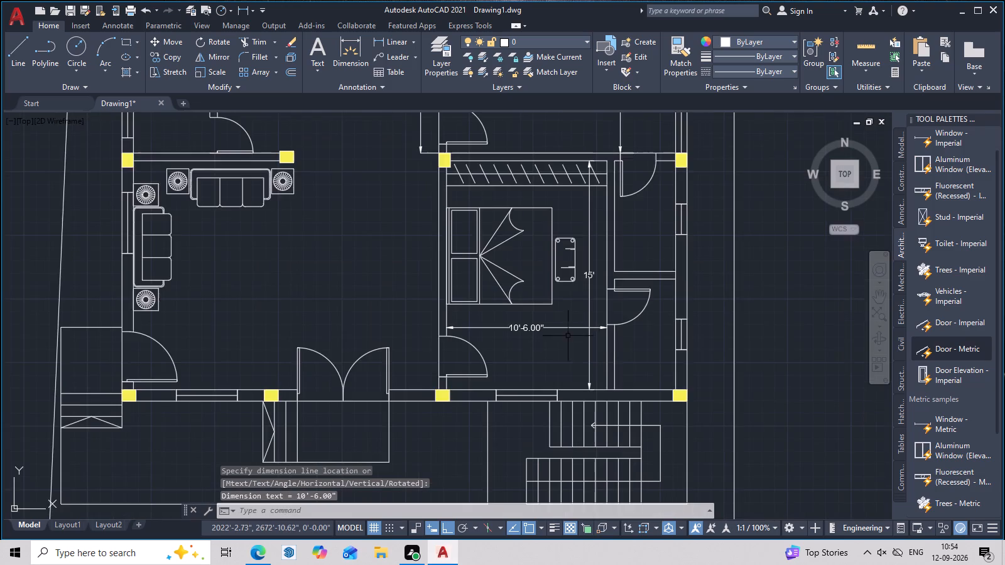
middle_click_drag(600, 351, 477, 389)
middle_click_drag(568, 401, 548, 374)
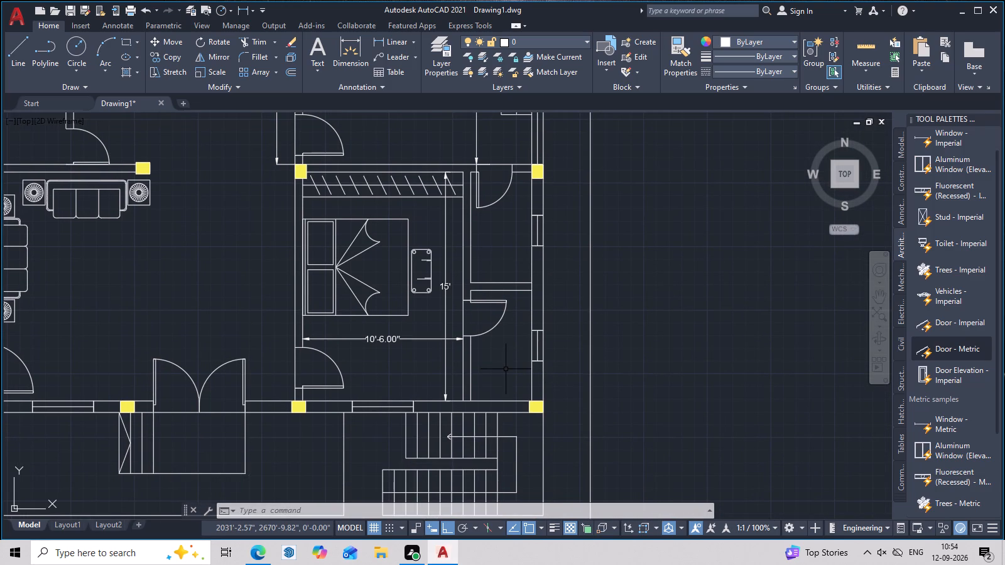
scroll(490, 247, "up", 2)
middle_click_drag(497, 277, 449, 294)
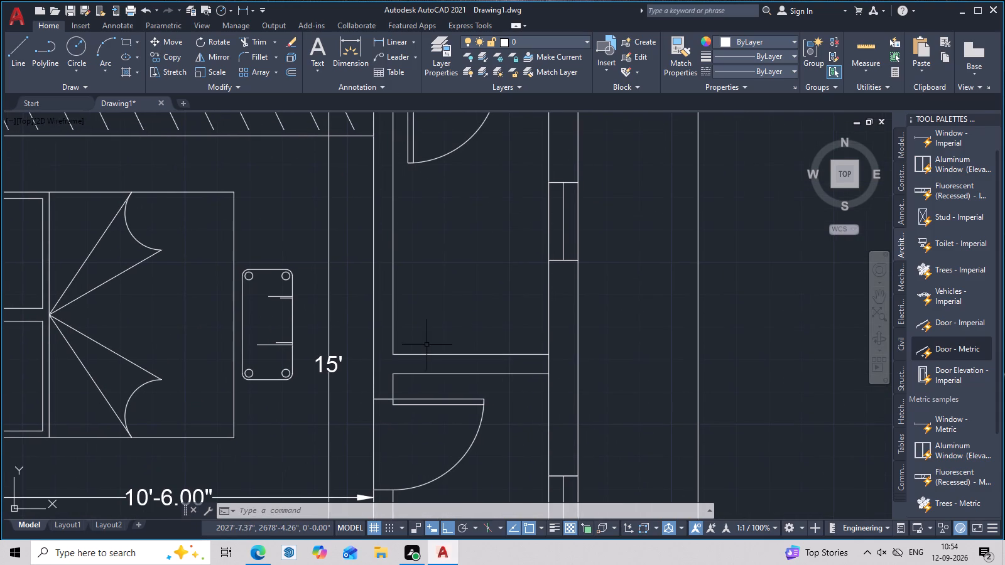
key("space")
left_click(389, 353)
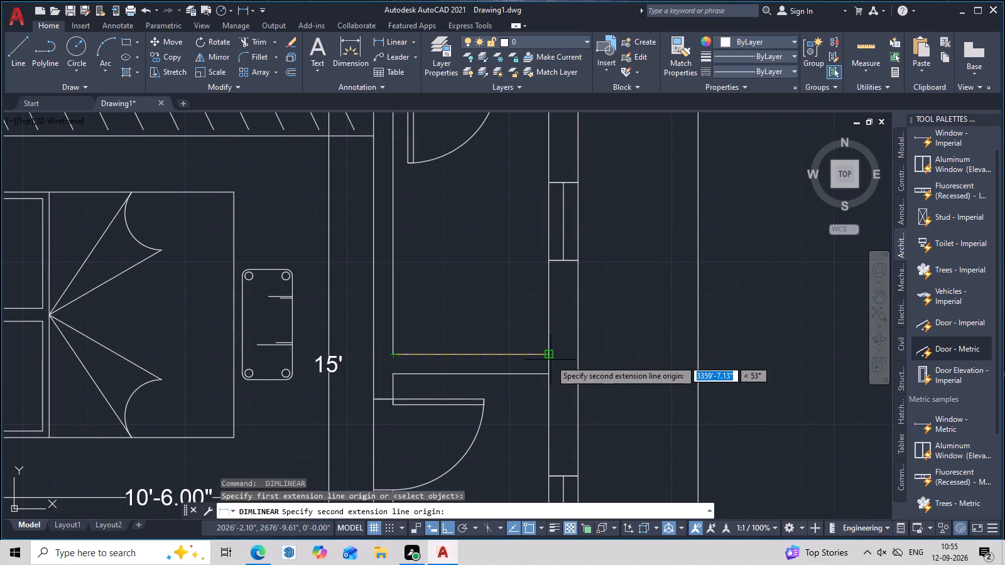
left_click(550, 360)
left_click(546, 333)
Add a vertical linear dimension in the northern small room from its south partition to its north wall, placed just inside the east wall.
middle_click_drag(556, 357, 546, 387)
key("space")
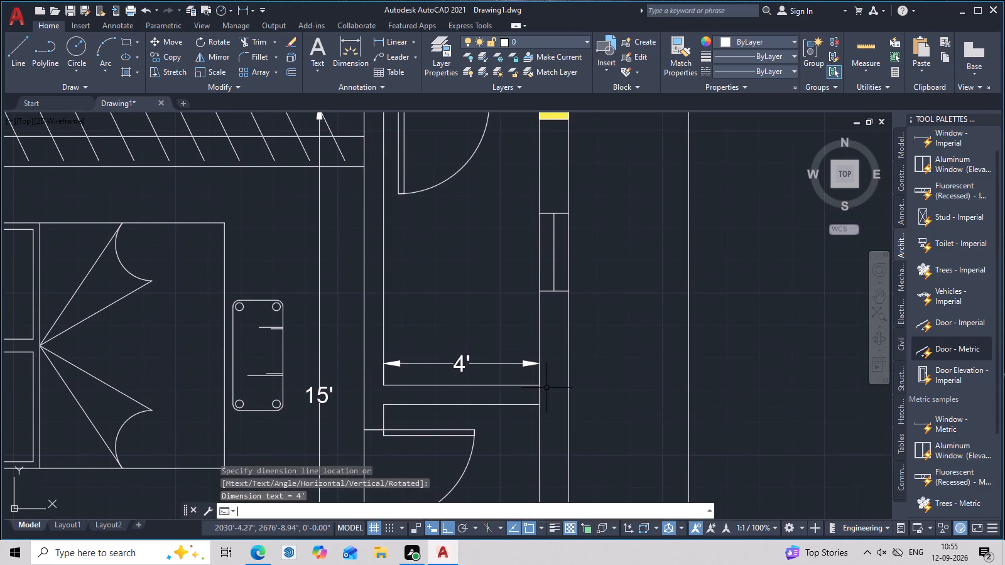
double_click(535, 386)
middle_click_drag(543, 276, 542, 377)
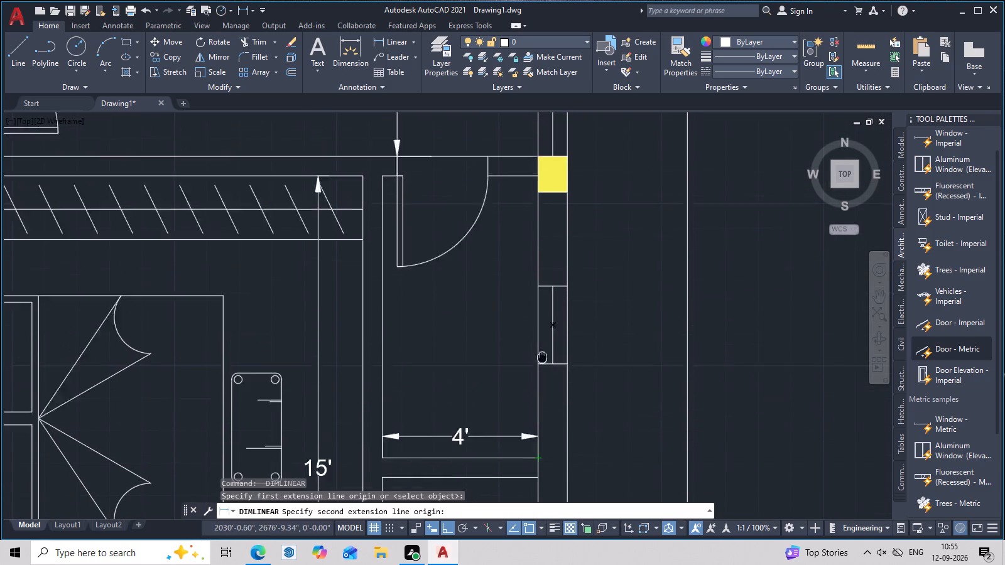
middle_click_drag(542, 377, 543, 392)
left_click(538, 222)
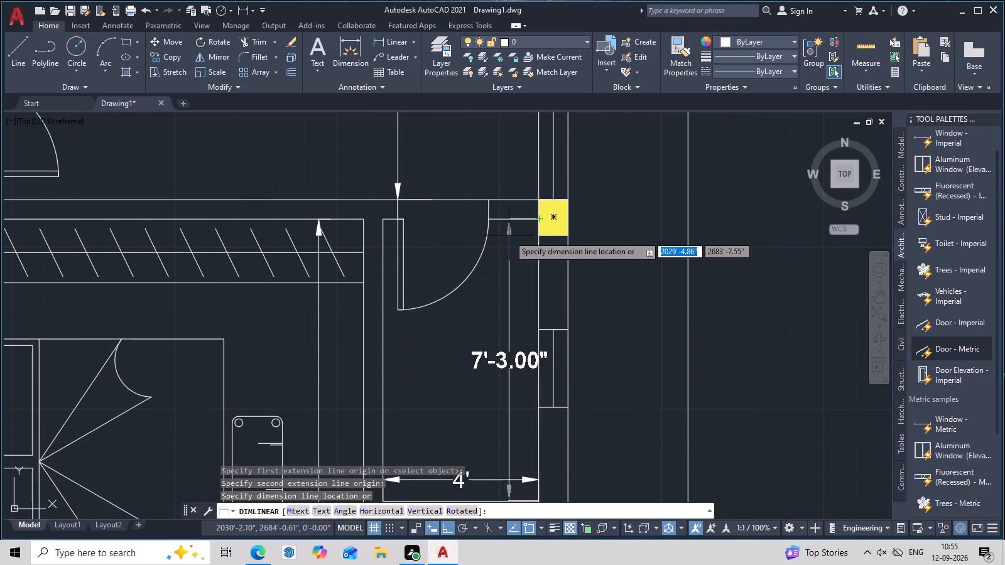
left_click(509, 235)
Add a horizontal linear dimension across the southern small room east of the southeast bedroom, placed just above the south exterior wall.
middle_click_drag(511, 381, 509, 276)
scroll(509, 307, "down", 2)
middle_click_drag(512, 433, 512, 331)
scroll(510, 364, "up", 2)
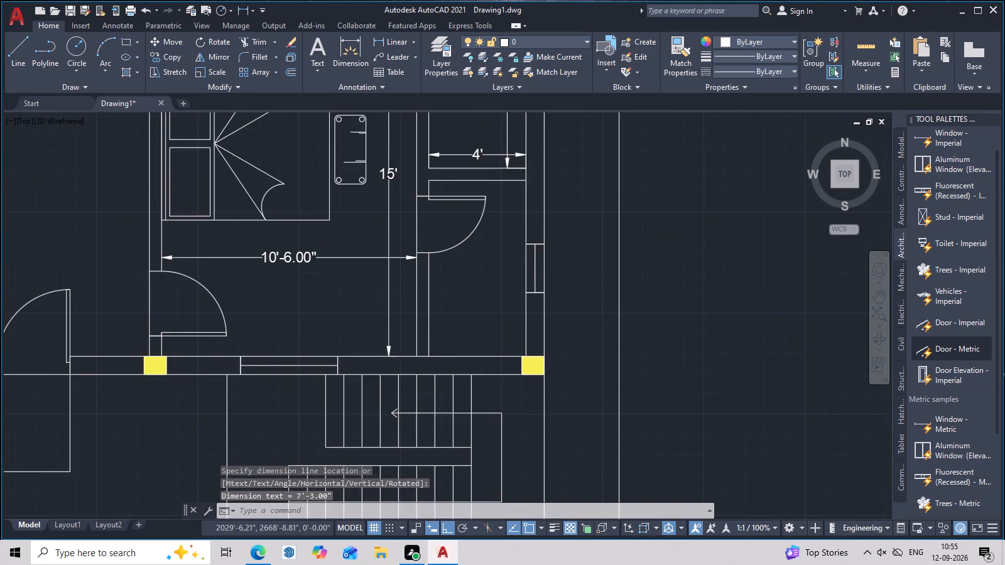
key("space")
left_click(380, 357)
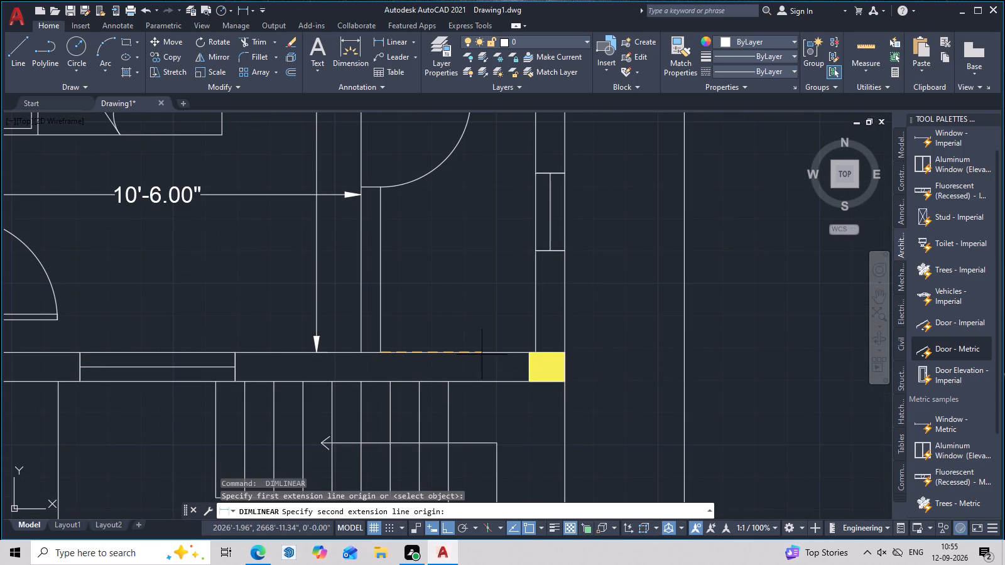
left_click(535, 353)
left_click(533, 325)
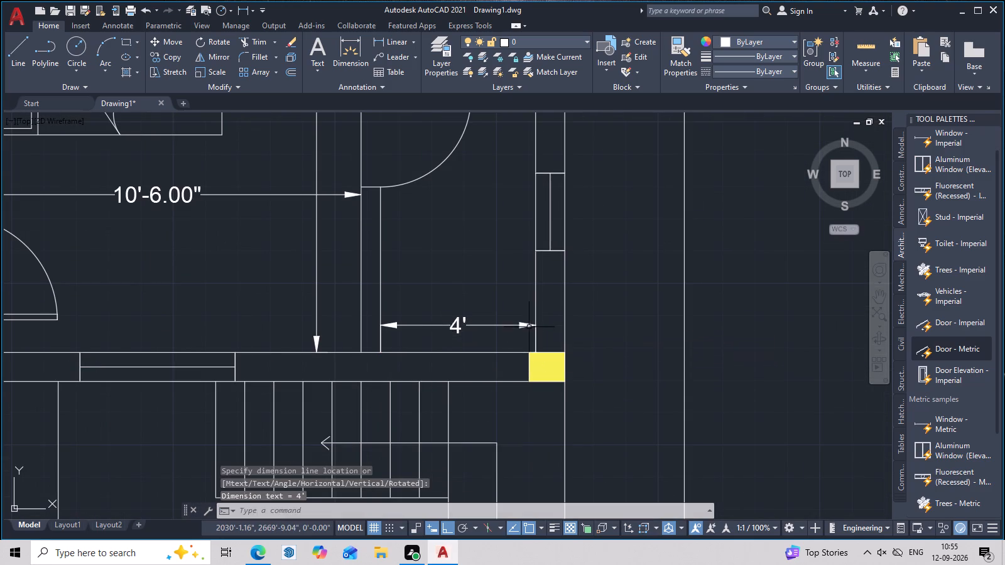
Add a vertical linear dimension in the southern small room from its north partition to the south exterior wall, just inside the east wall.
middle_click_drag(521, 291, 499, 355)
key("space")
left_click(514, 136)
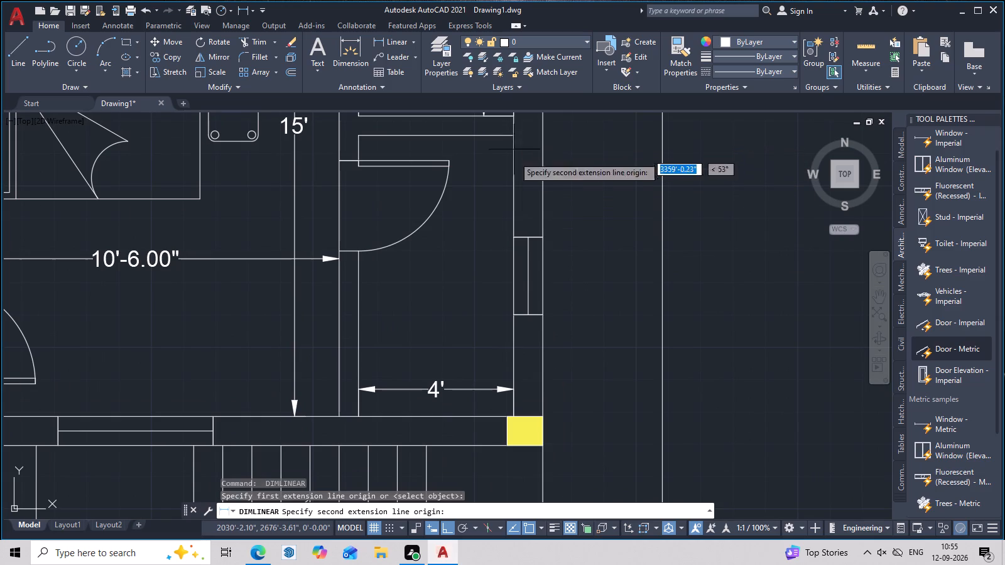
left_click(514, 418)
left_click(490, 418)
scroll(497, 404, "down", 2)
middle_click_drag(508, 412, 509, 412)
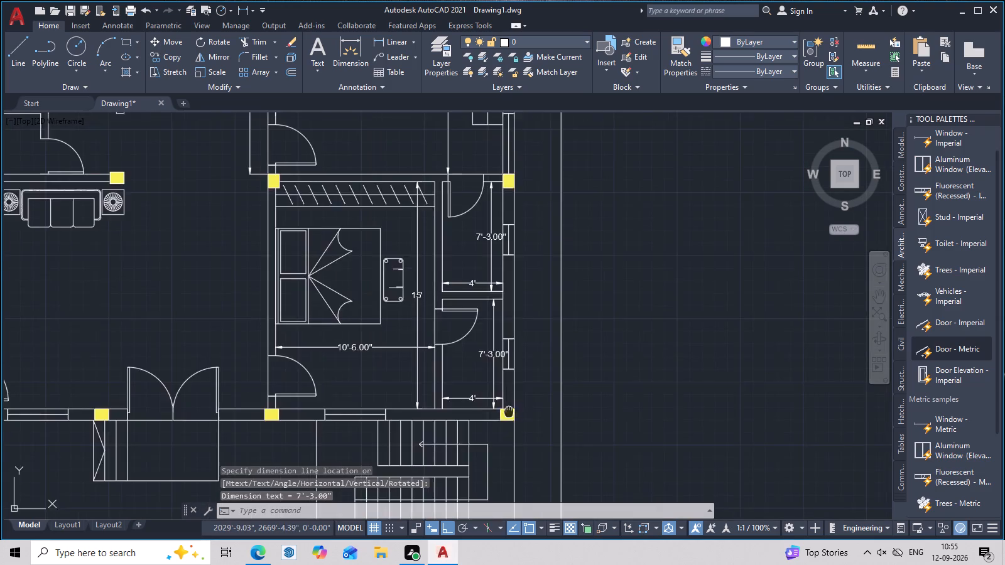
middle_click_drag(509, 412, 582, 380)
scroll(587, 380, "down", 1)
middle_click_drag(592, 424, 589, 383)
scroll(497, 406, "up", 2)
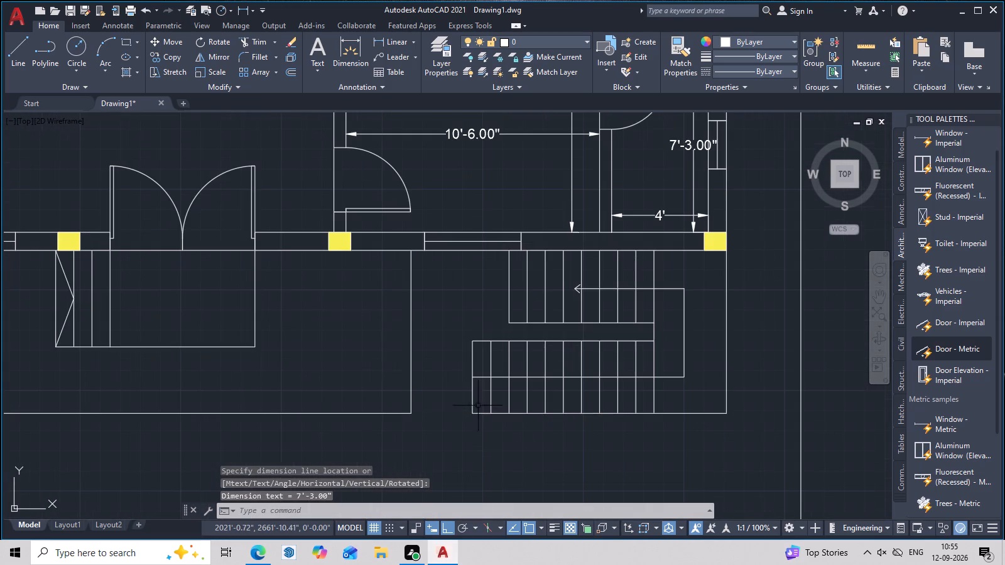
Add a vertical linear dimension along the front terrace's east edge, from its south corner to the house's south wall.
key("space")
left_click(411, 414)
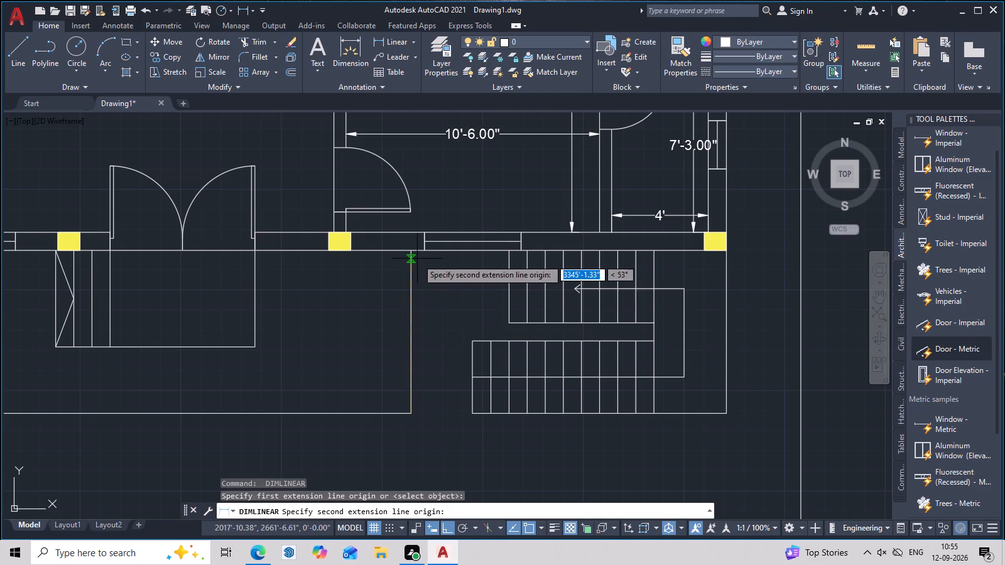
left_click(412, 249)
left_click(422, 259)
Add a horizontal linear dimension across the north edge of the west side-entrance landing, placed just above that edge.
scroll(441, 345, "down", 2)
middle_click_drag(454, 392, 457, 392)
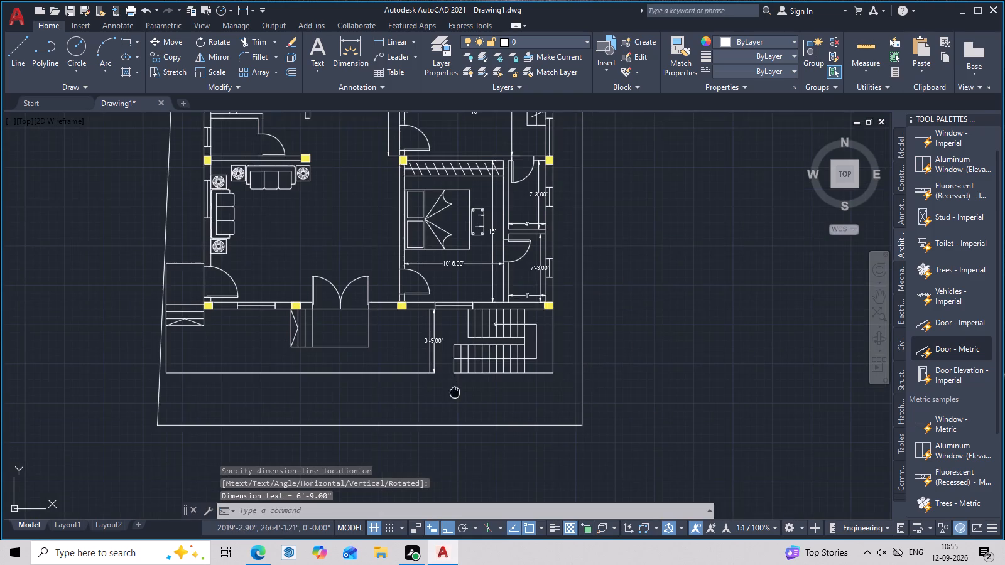
middle_click_drag(457, 392, 489, 387)
scroll(406, 365, "up", 2)
middle_click_drag(395, 368, 524, 393)
middle_click_drag(371, 357, 616, 406)
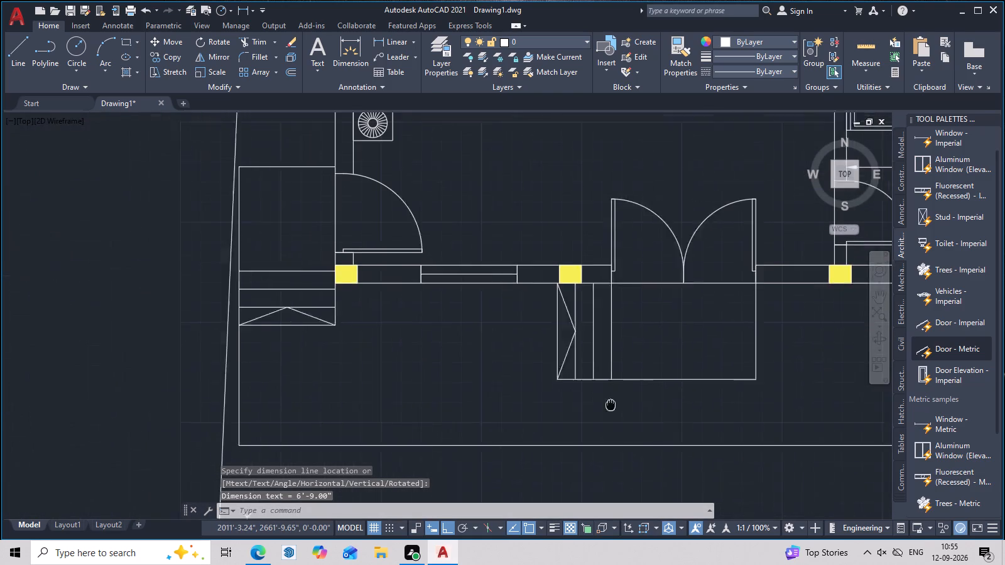
middle_click_drag(334, 149, 349, 281)
scroll(349, 284, "up", 2)
key("space")
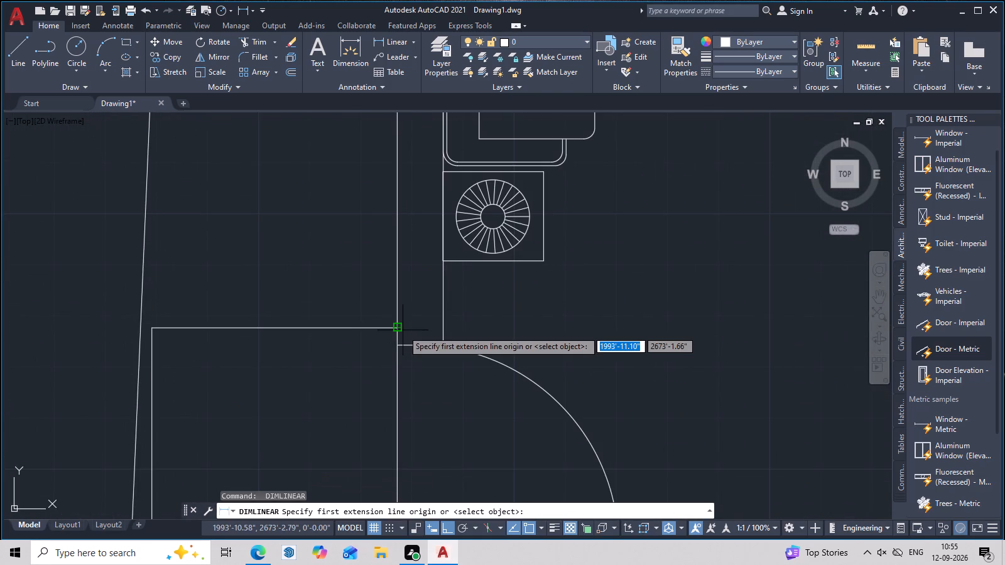
left_click(399, 330)
left_click(151, 328)
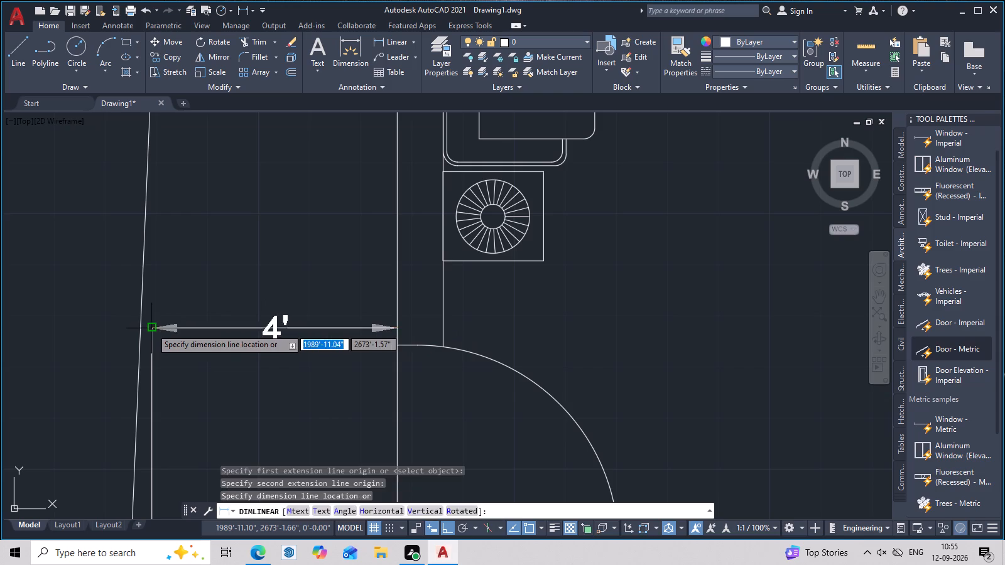
left_click(169, 309)
Add an overall vertical linear dimension between the house's southeast and northeast outer corners, placed just outside the east wall.
scroll(290, 321, "down", 3)
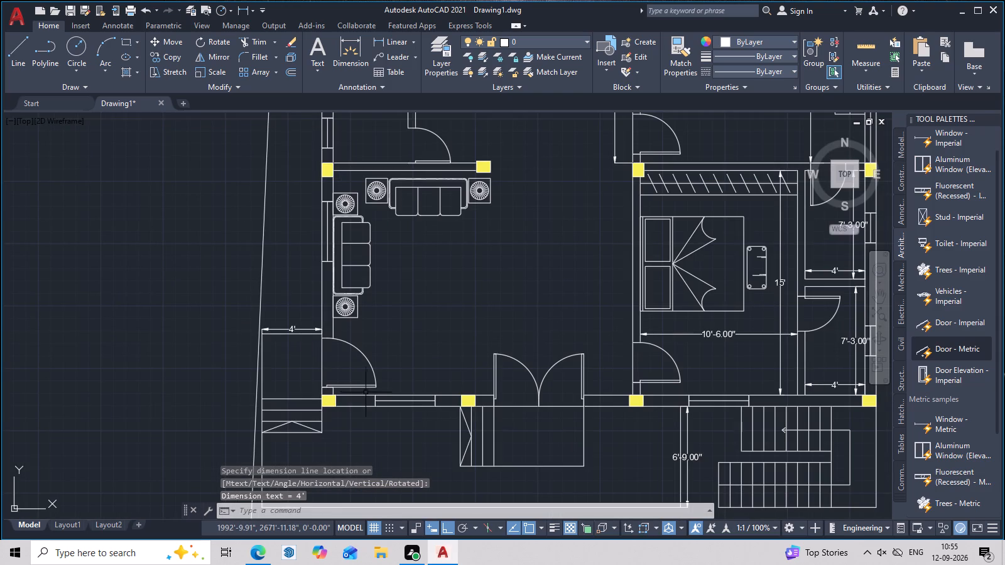
middle_click_drag(443, 408, 345, 396)
scroll(506, 394, "up", 1)
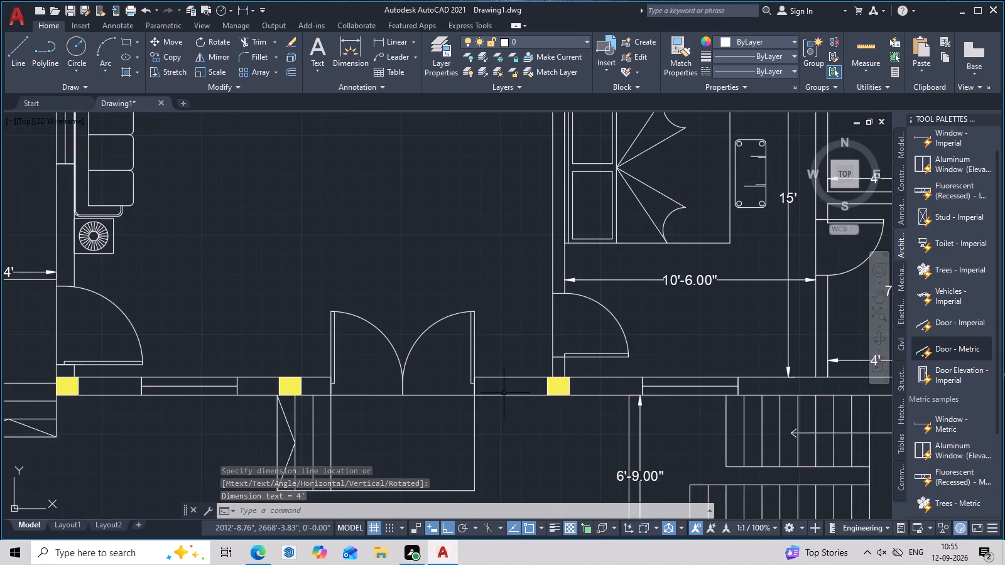
scroll(497, 394, "down", 1)
middle_click_drag(567, 409, 362, 397)
scroll(477, 390, "down", 1)
middle_click_drag(526, 395, 472, 424)
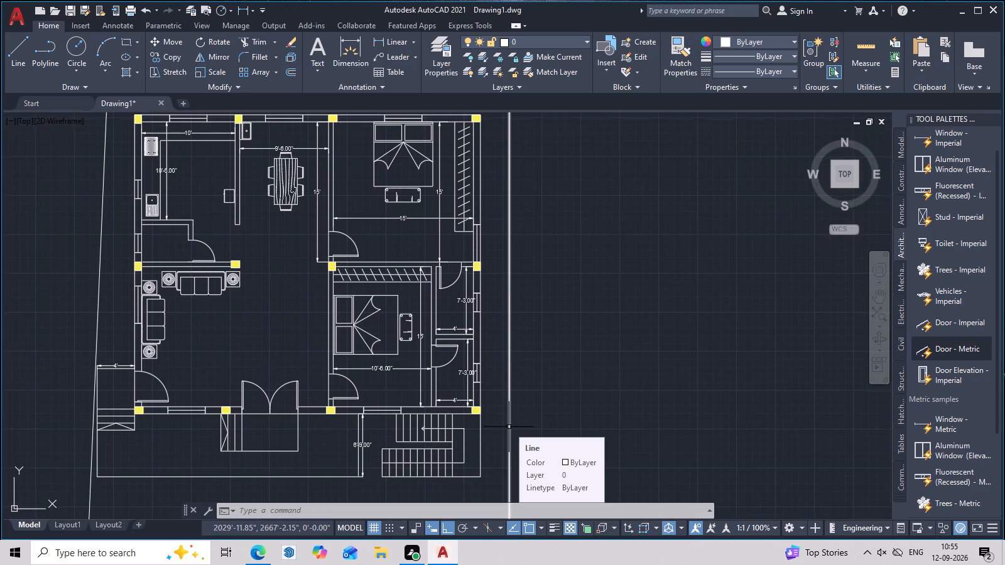
middle_click_drag(505, 429, 471, 451)
scroll(465, 436, "up", 2)
key("space")
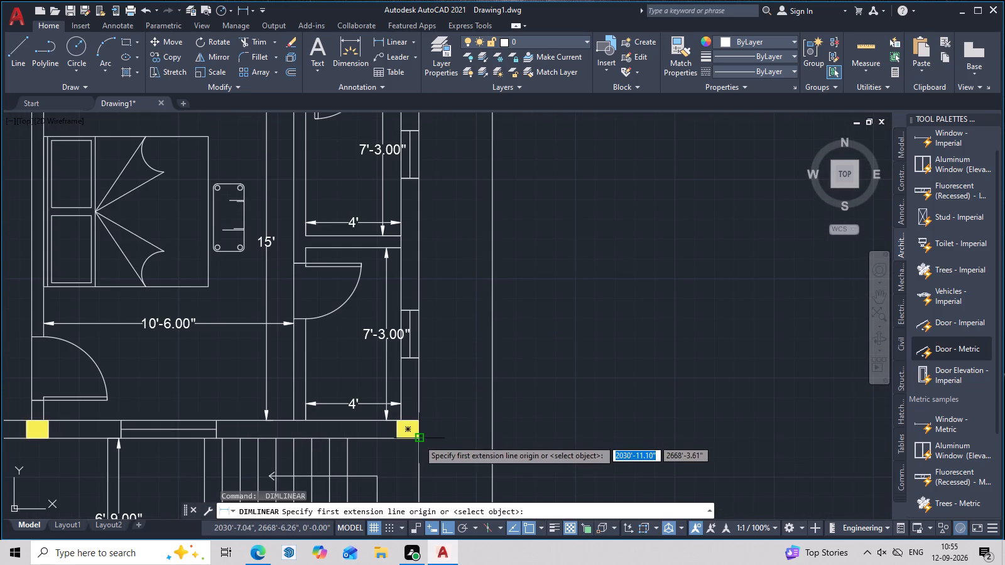
left_click(418, 439)
middle_click_drag(459, 288, 455, 444)
middle_click_drag(445, 243, 434, 372)
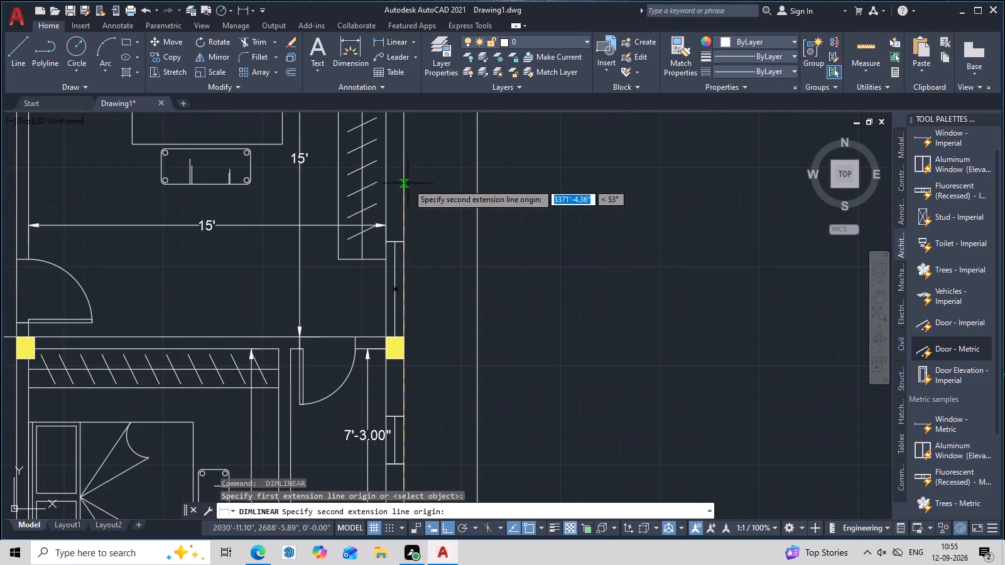
middle_click_drag(408, 190, 398, 386)
left_click(394, 156)
left_click(423, 173)
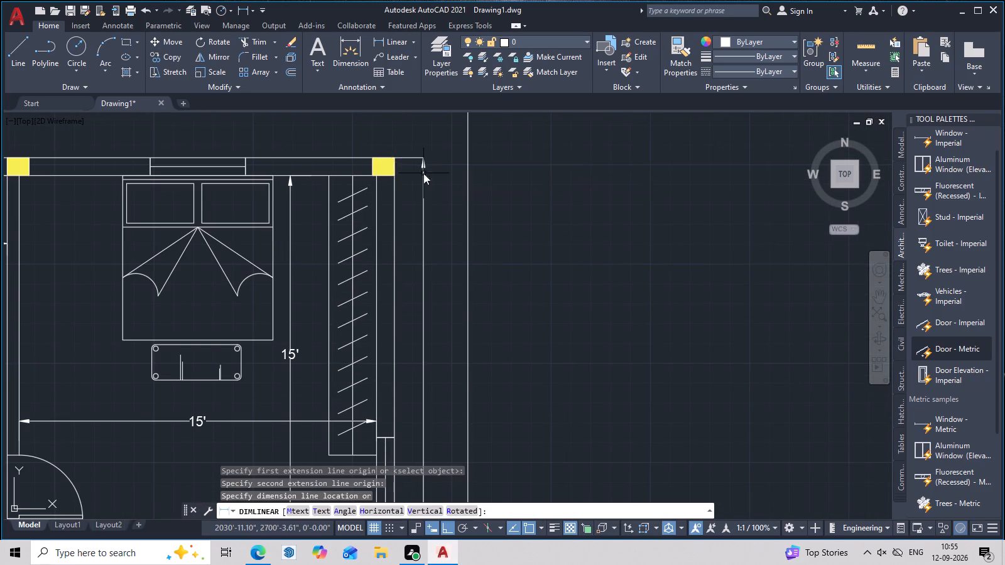
Add an overall horizontal linear dimension between the house's northwest and northeast outer corners, placed just outside the north wall.
scroll(424, 213, "down", 2)
middle_click_drag(430, 298, 519, 323)
scroll(391, 274, "up", 2)
middle_click_drag(394, 284, 524, 402)
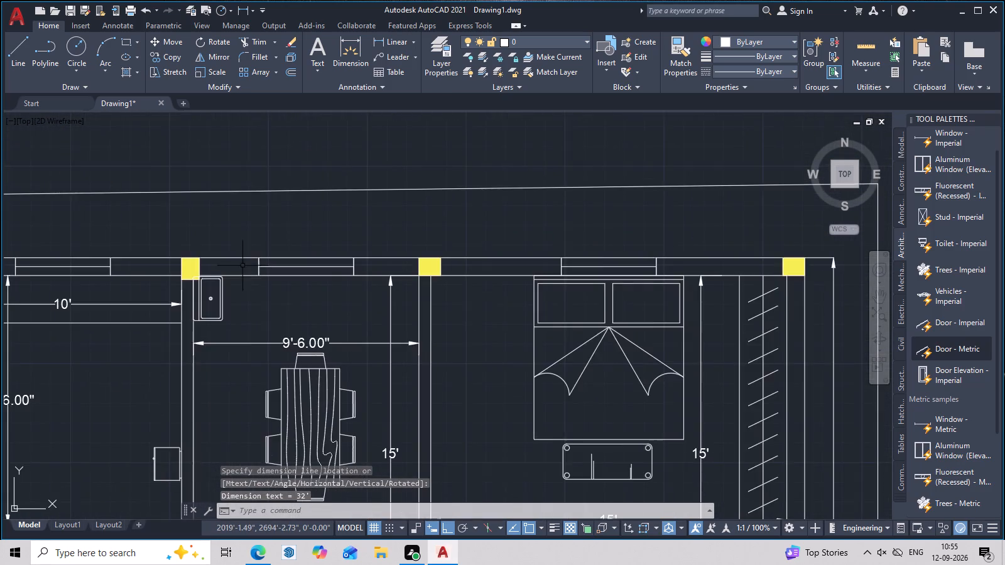
middle_click_drag(242, 266, 436, 384)
key("space")
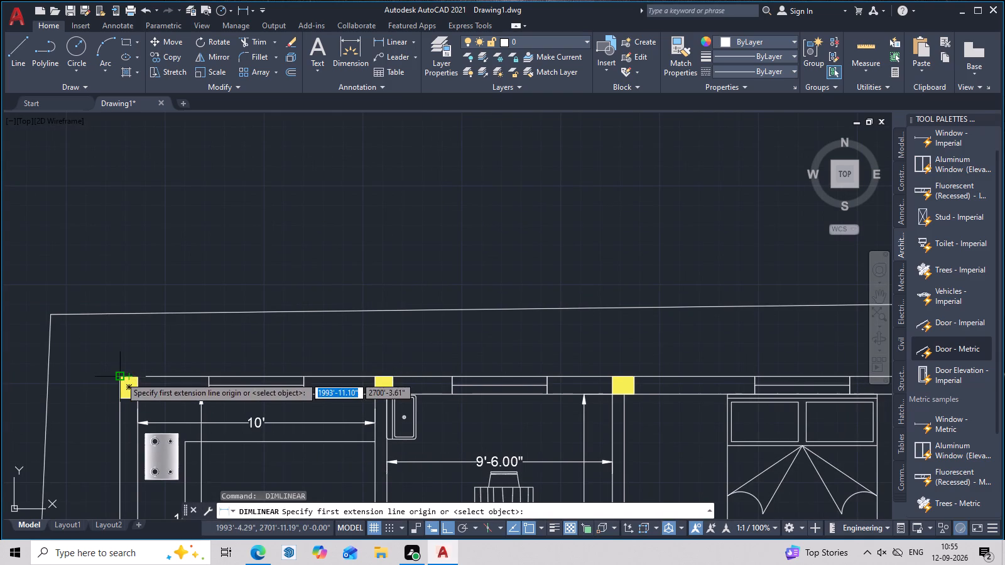
left_click(121, 377)
middle_click_drag(430, 389, 156, 390)
middle_click_drag(358, 381, 202, 384)
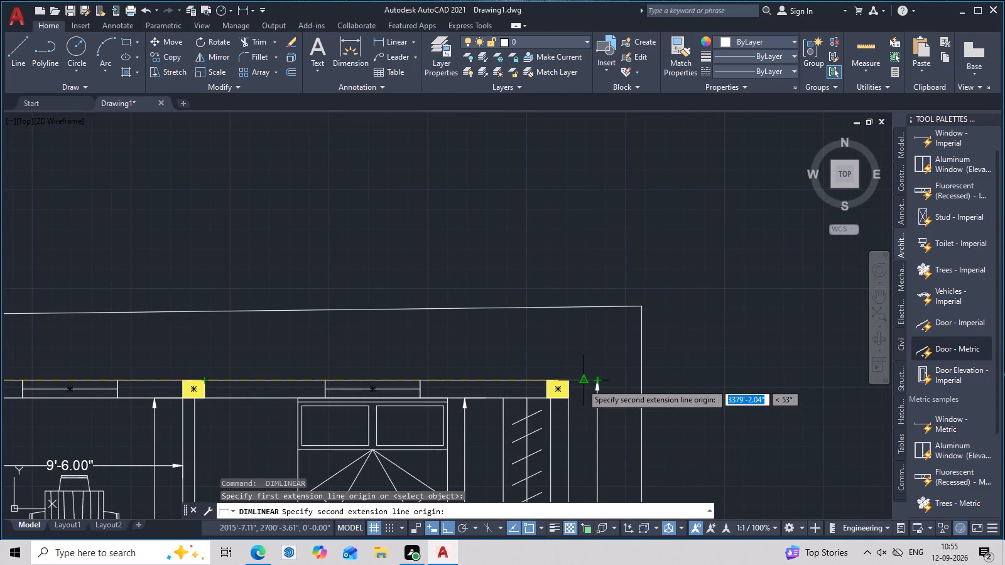
left_click(567, 384)
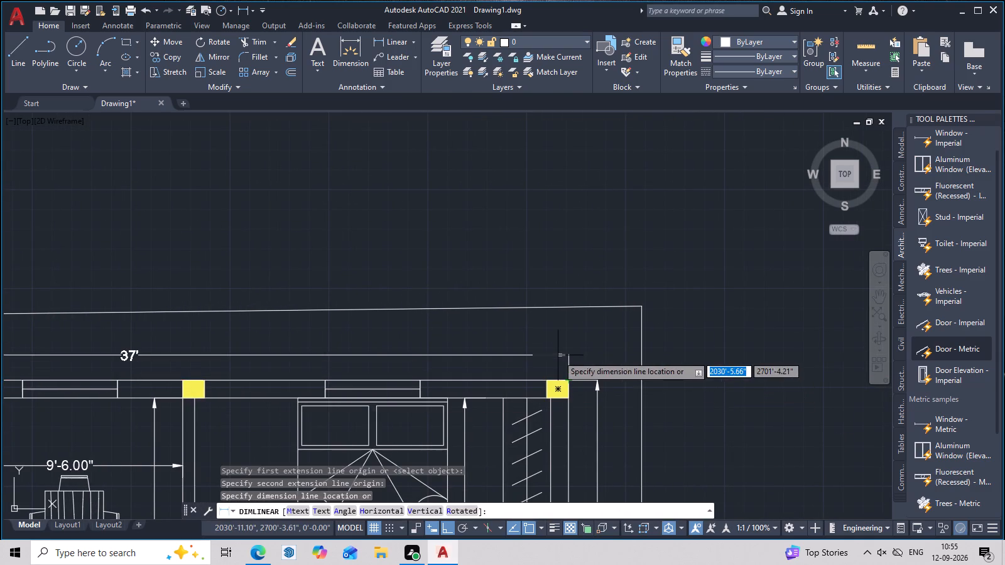
left_click(558, 355)
Draw a narrow rectangular unit outline about 8 inches deep with lines against the living room's east wall, opposite the west sofa.
scroll(553, 355, "down", 2)
middle_click_drag(580, 387, 565, 293)
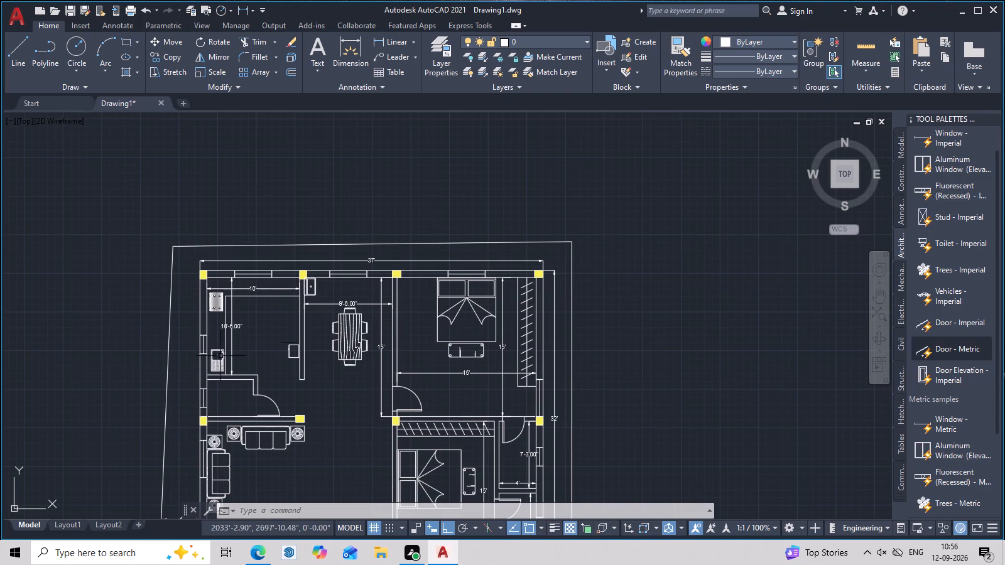
scroll(309, 250, "up", 2)
scroll(309, 250, "down", 2)
middle_click_drag(344, 303, 354, 205)
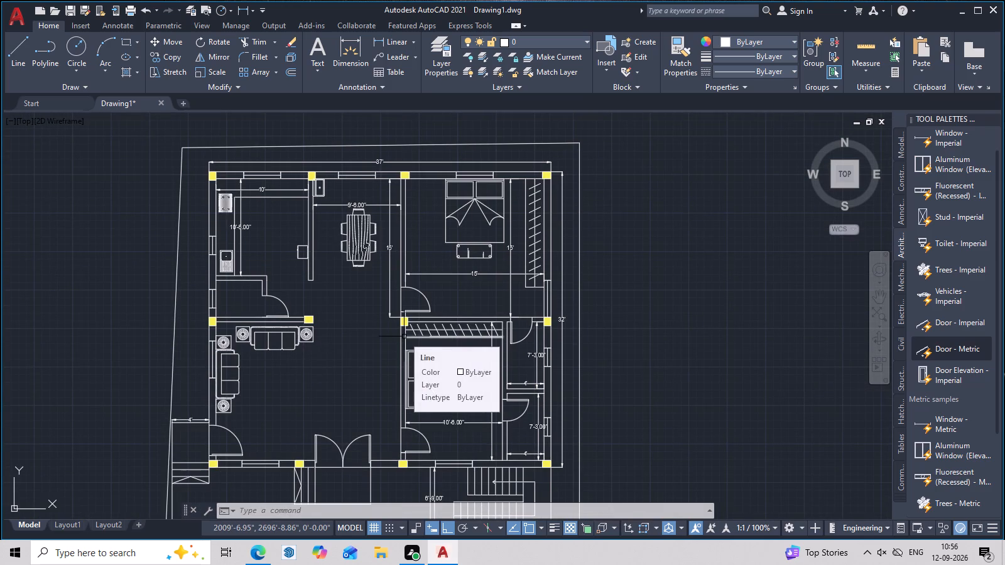
middle_click_drag(492, 368, 543, 331)
scroll(390, 391, "up", 1)
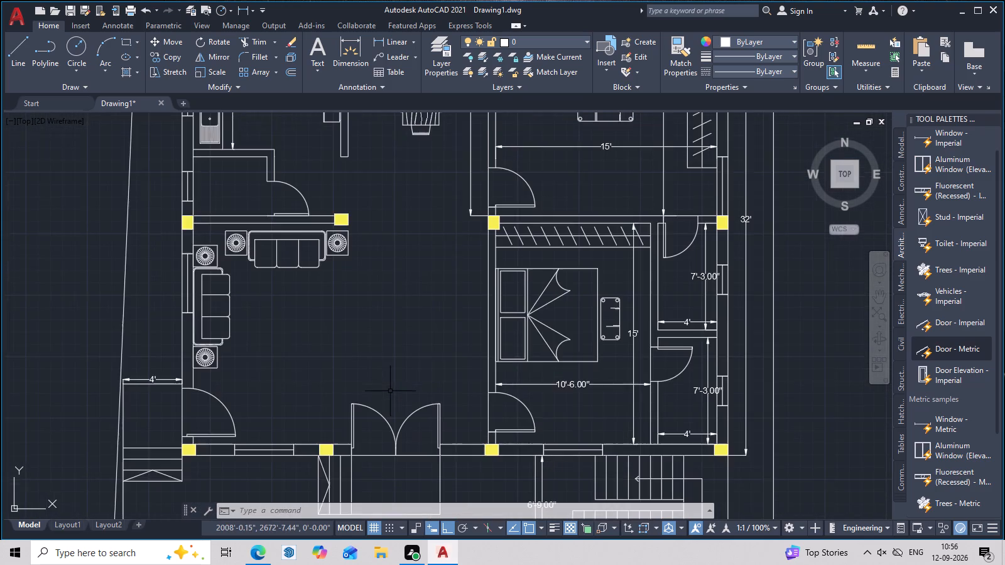
middle_click_drag(379, 394, 497, 361)
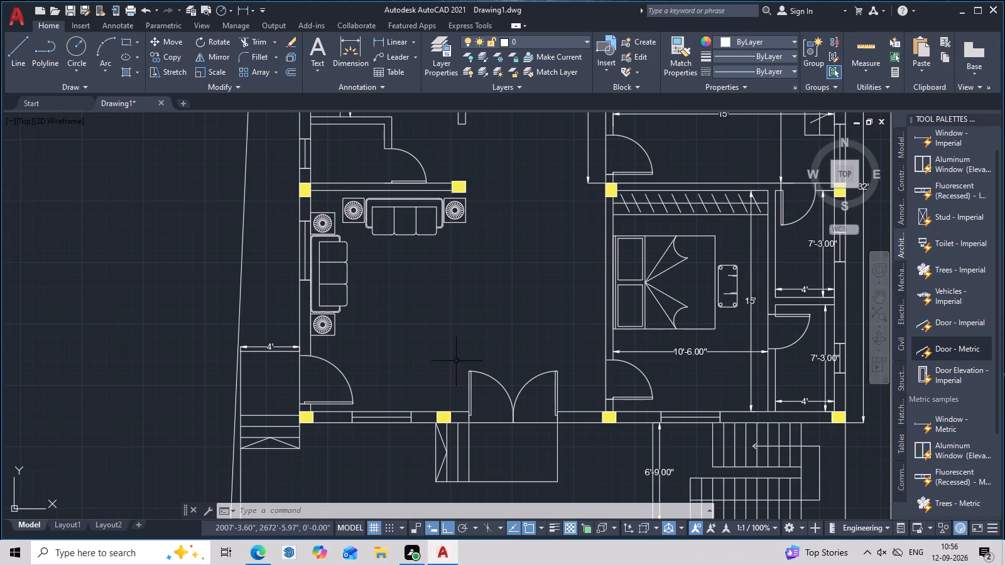
middle_click_drag(548, 299, 518, 299)
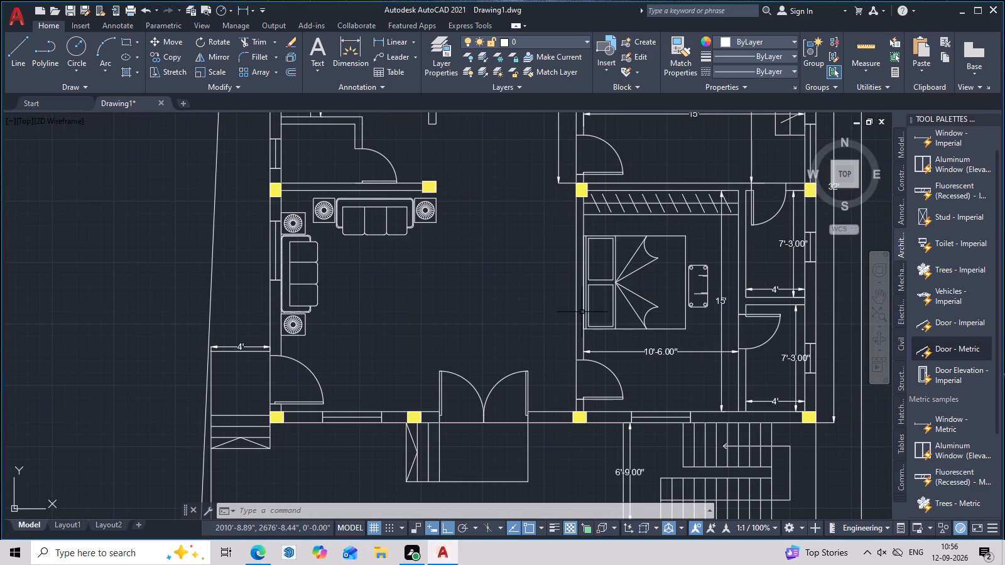
key("l")
key("space")
scroll(580, 240, "up", 2)
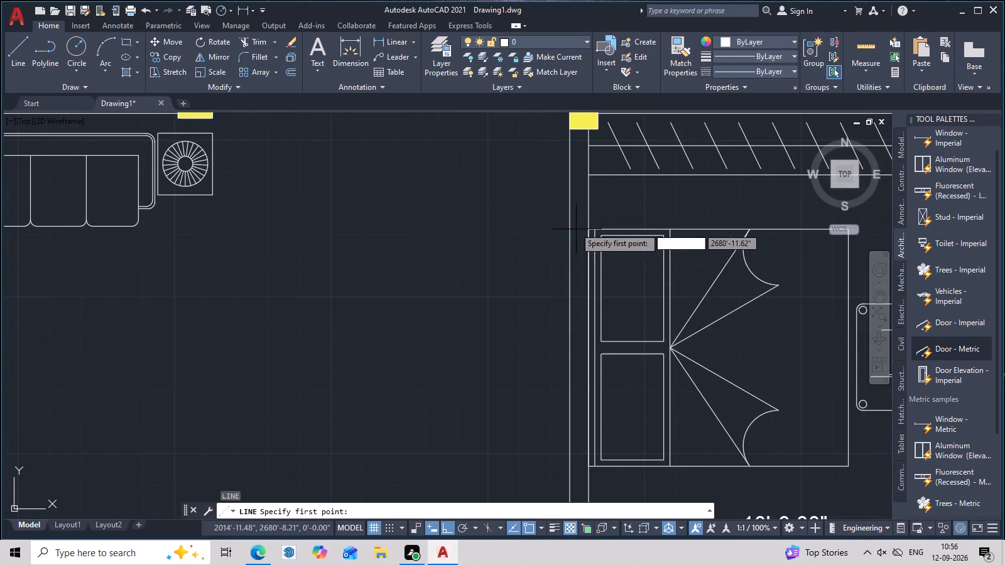
left_click(569, 226)
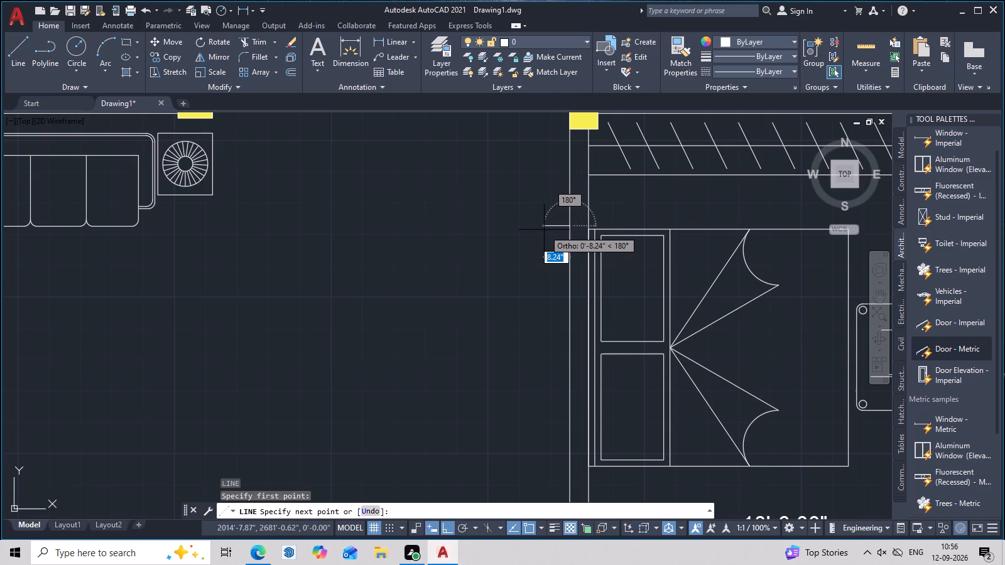
left_click(544, 230)
middle_click_drag(539, 399, 560, 237)
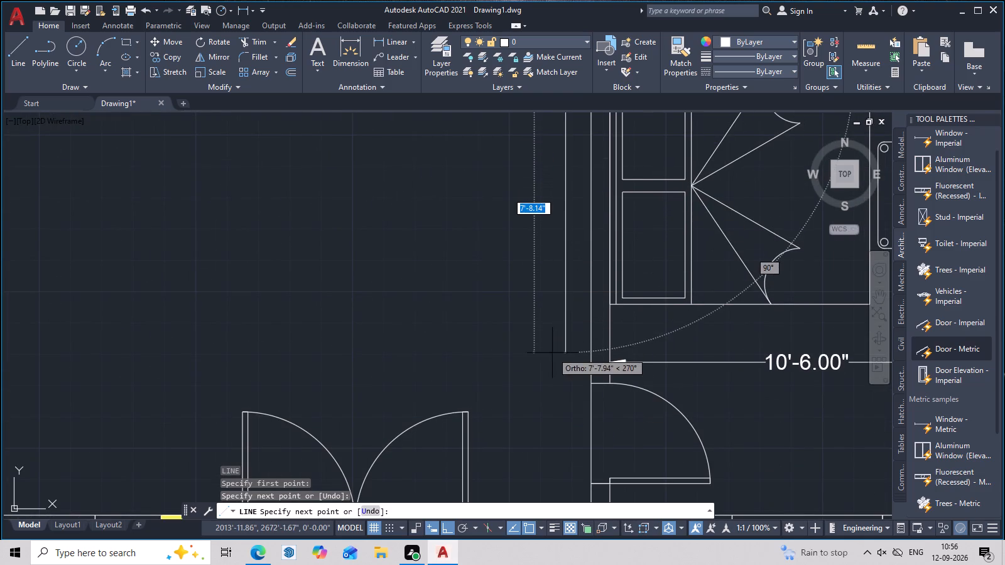
double_click(563, 314)
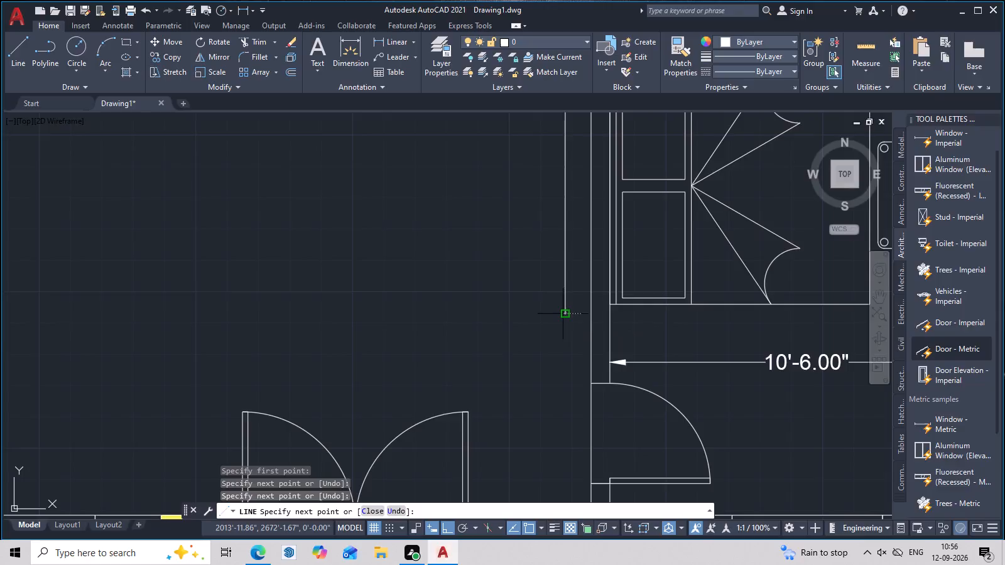
left_click(590, 315)
key("Escape")
Add a horizontal linear dimension across the living room between its west and east wall faces, just north of the doors.
scroll(581, 304, "down", 4)
middle_click_drag(605, 306, 603, 308)
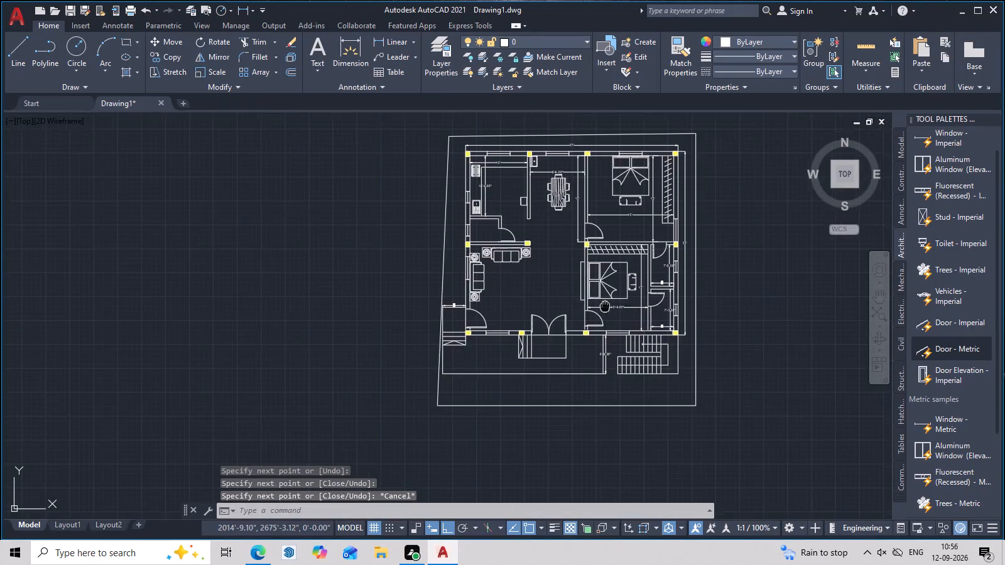
middle_click_drag(603, 308, 519, 331)
scroll(500, 328, "up", 2)
middle_click_drag(500, 328, 581, 335)
scroll(587, 295, "up", 1)
middle_click_drag(589, 295, 472, 305)
middle_click_drag(308, 277, 390, 276)
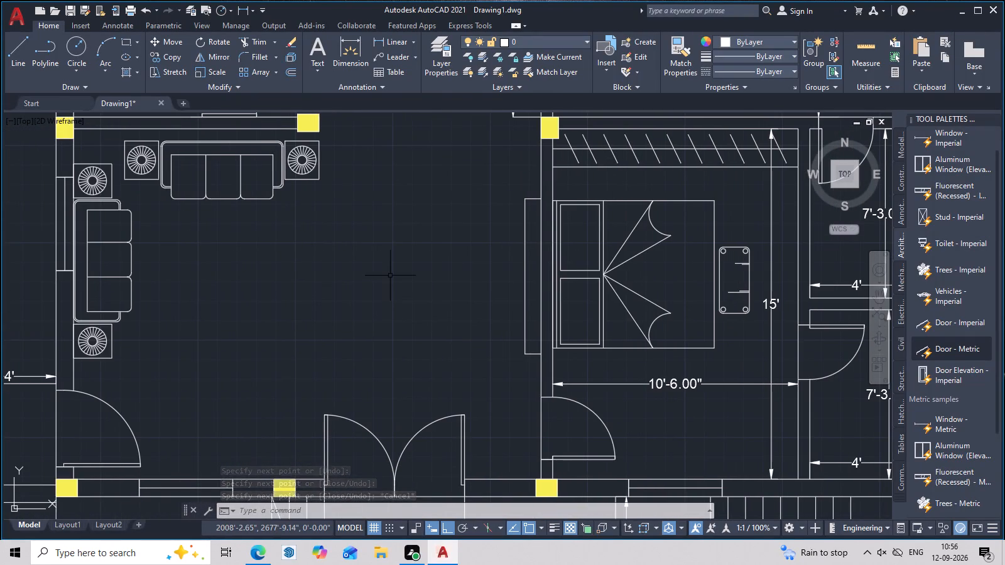
double_click(396, 40)
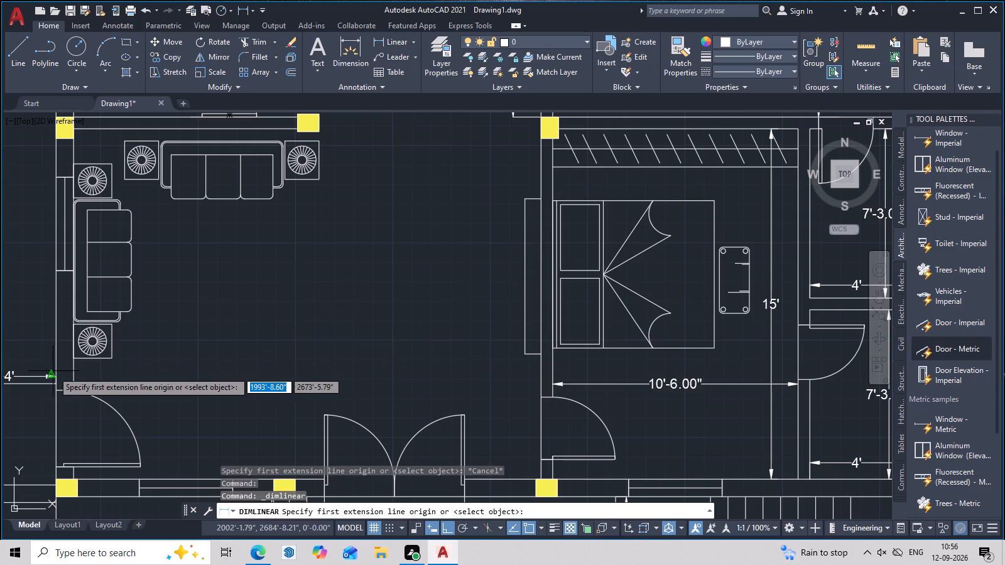
left_click(73, 370)
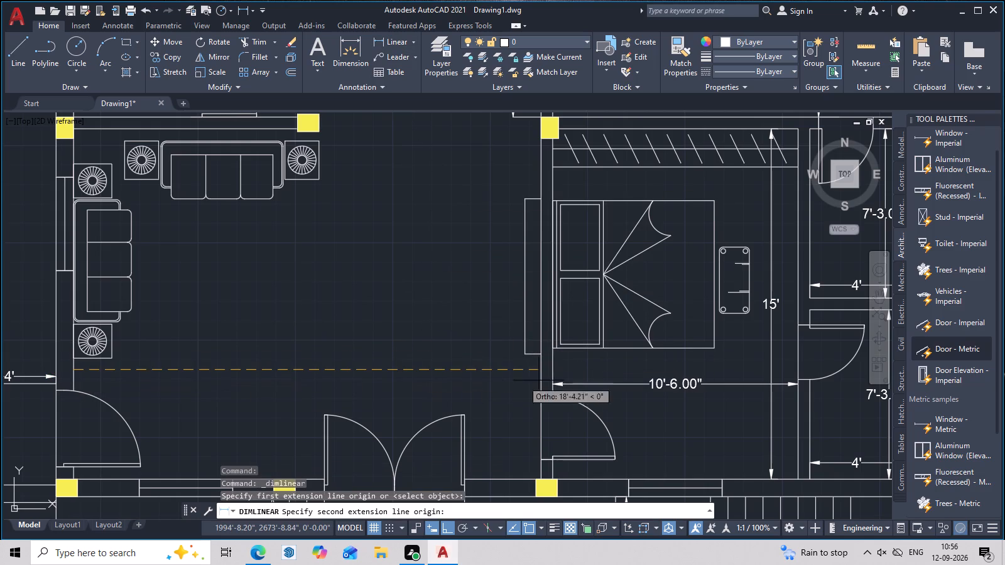
left_click(541, 372)
left_click(541, 372)
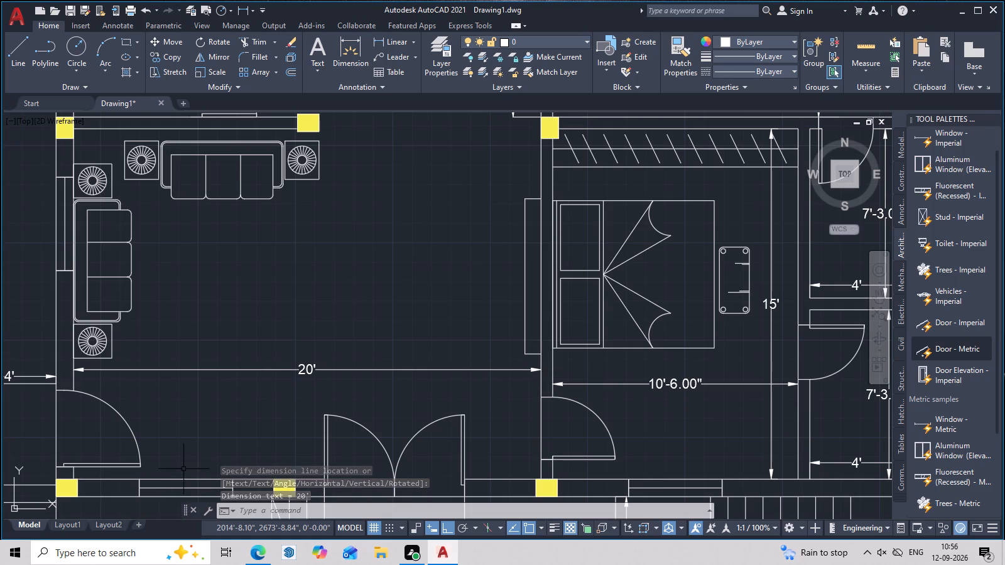
Add a vertical linear dimension in the living room from the south exterior wall to its north partition, just east of the west sofa.
key("space")
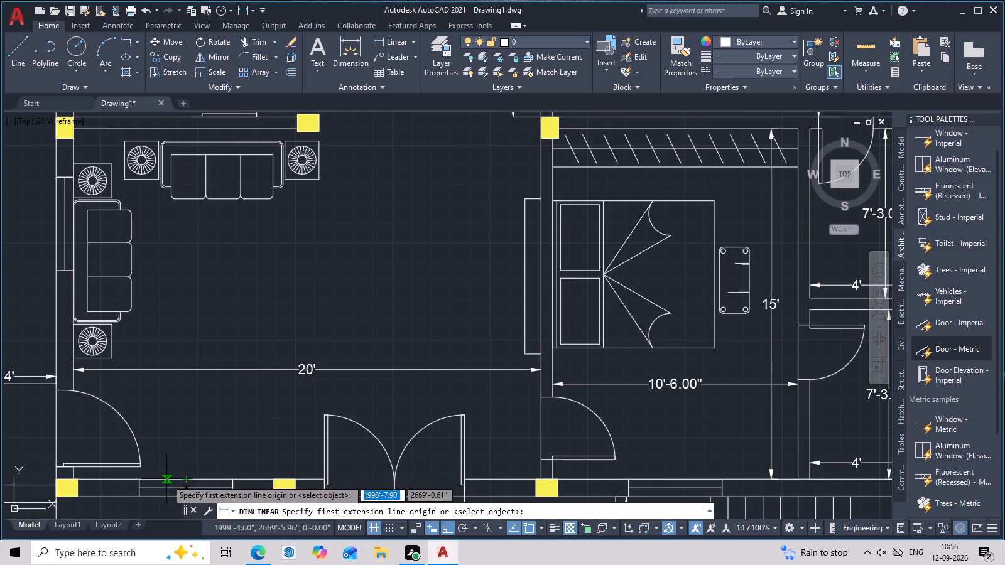
double_click(187, 478)
middle_click_drag(197, 213, 197, 292)
scroll(187, 249, "up", 2)
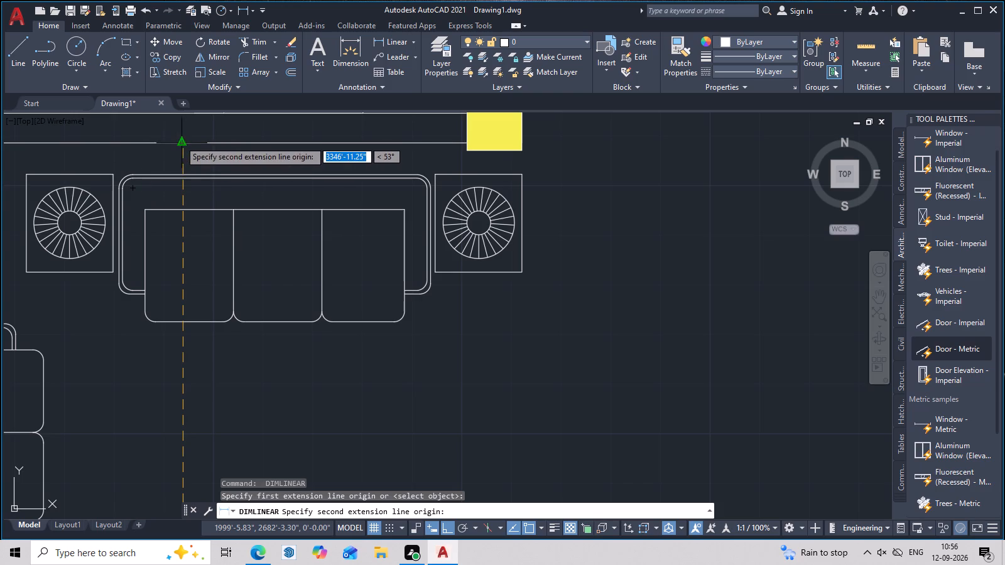
left_click(180, 141)
scroll(184, 311, "down", 1)
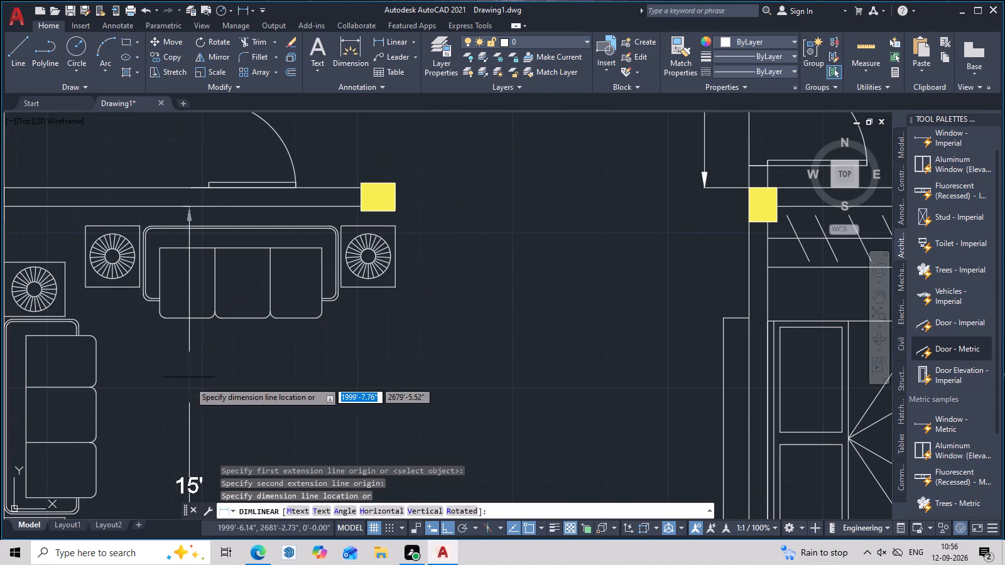
double_click(141, 405)
Add a vertical linear dimension along the west wall of the small room between the kitchen and living room, between its south and north walls.
scroll(146, 404, "down", 3)
middle_click_drag(195, 417, 202, 399)
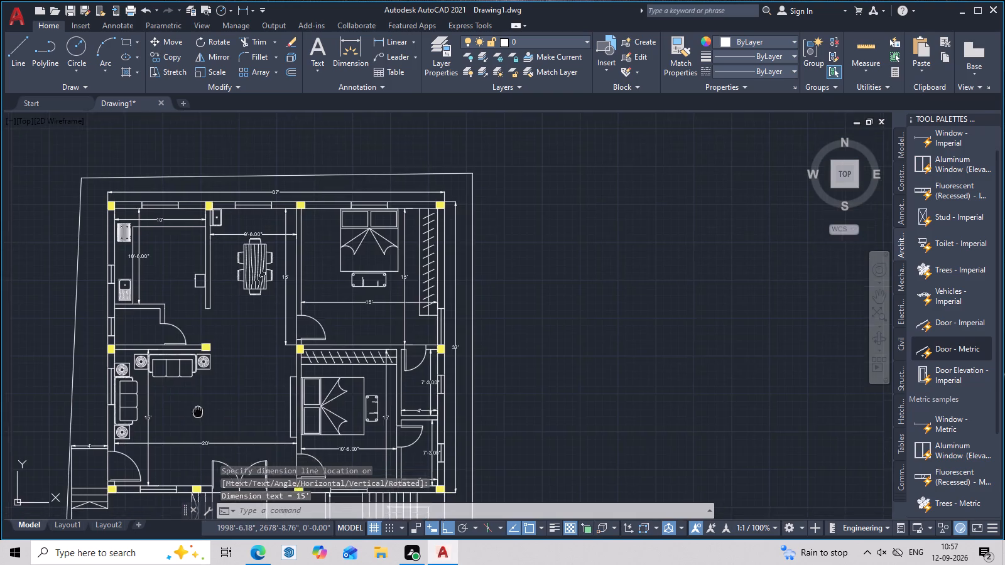
middle_click_drag(202, 399, 212, 361)
scroll(214, 359, "up", 2)
middle_click_drag(214, 365, 245, 335)
middle_click_drag(339, 358, 353, 316)
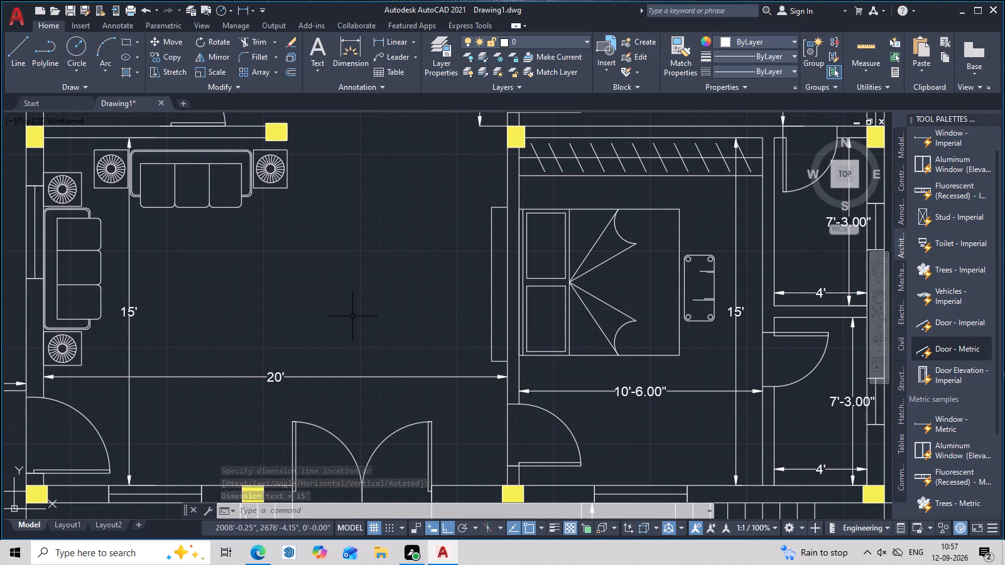
middle_click_drag(352, 316, 441, 408)
middle_click_drag(218, 173, 408, 328)
key("space")
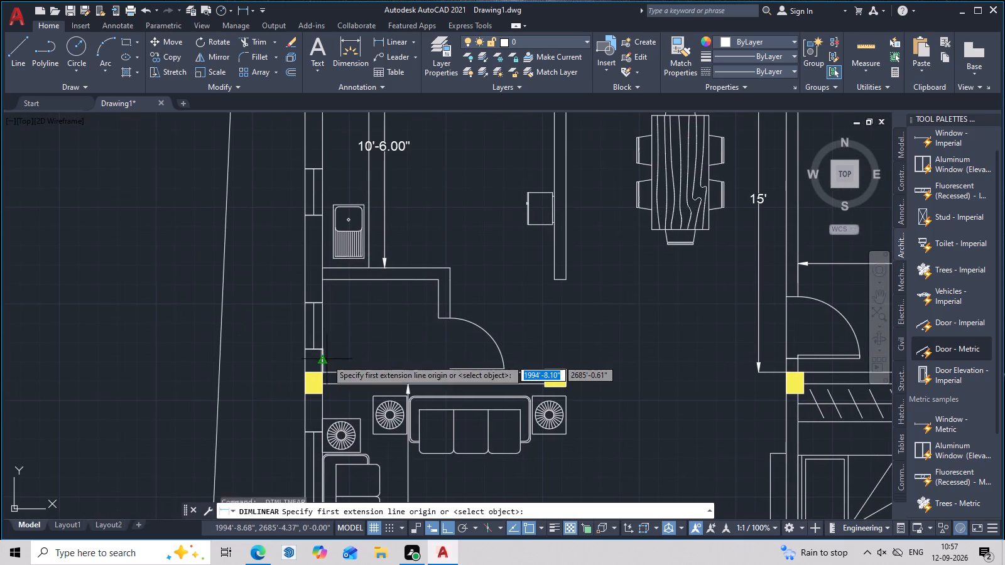
left_click(322, 371)
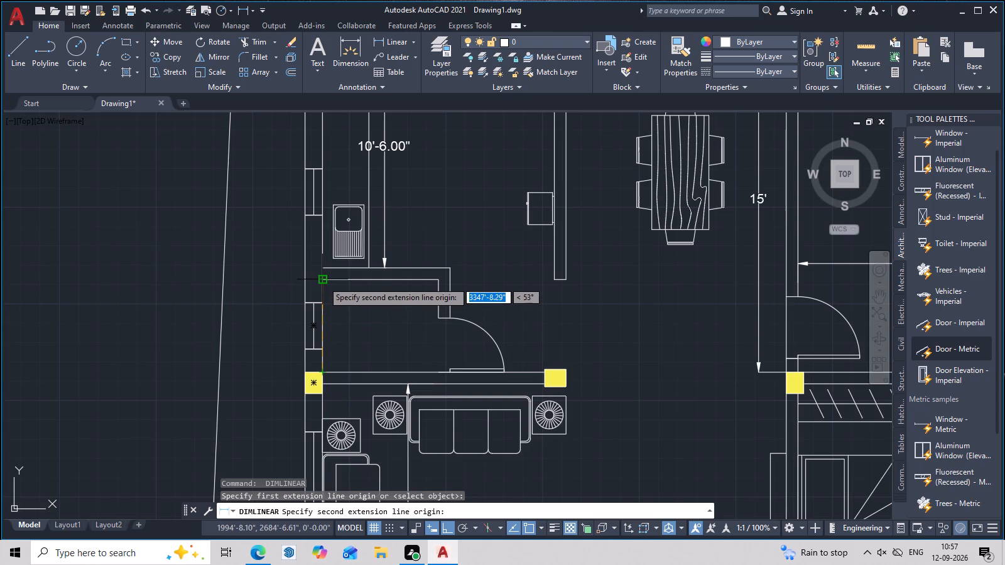
left_click(323, 281)
left_click(336, 289)
Add a horizontal linear dimension across that small room from its west wall to its east partition, just below its north wall.
middle_click_drag(373, 326, 381, 353)
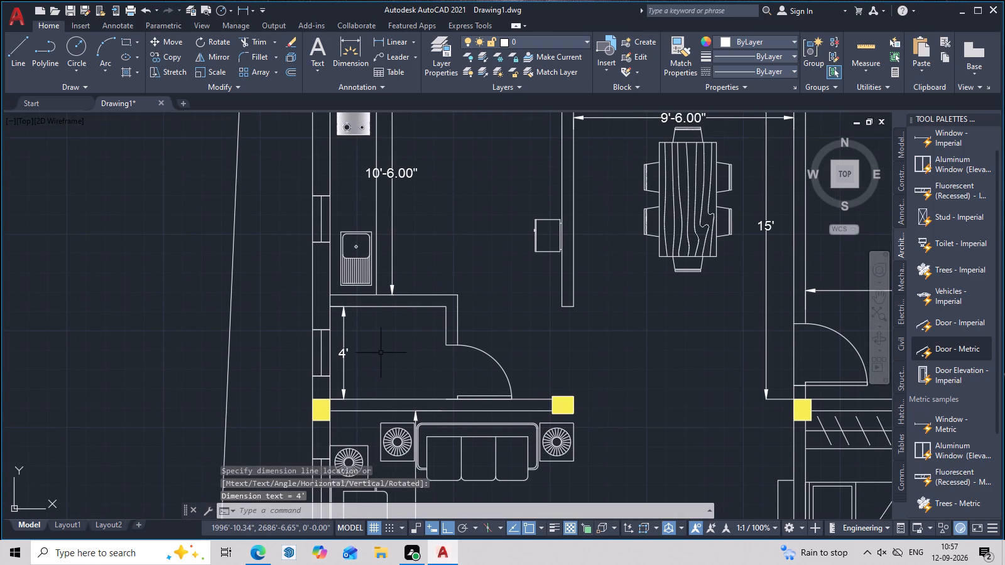
middle_click_drag(381, 353, 387, 377)
key("space")
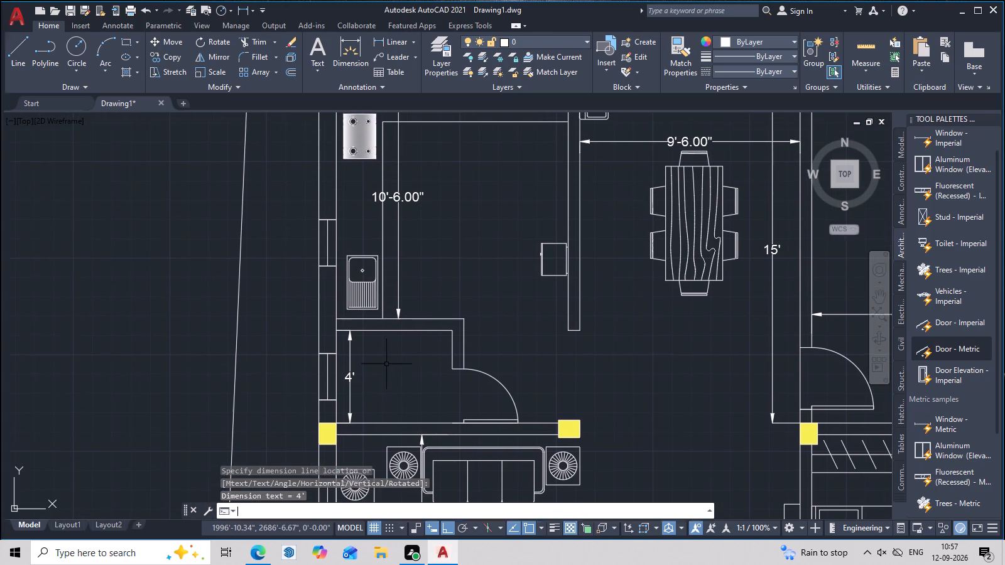
scroll(378, 352, "up", 2)
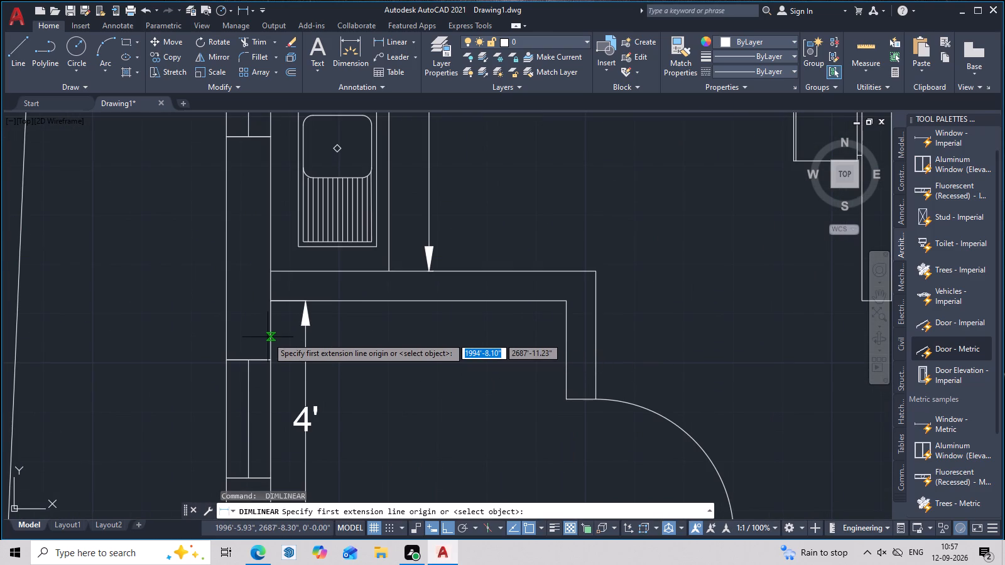
left_click(270, 336)
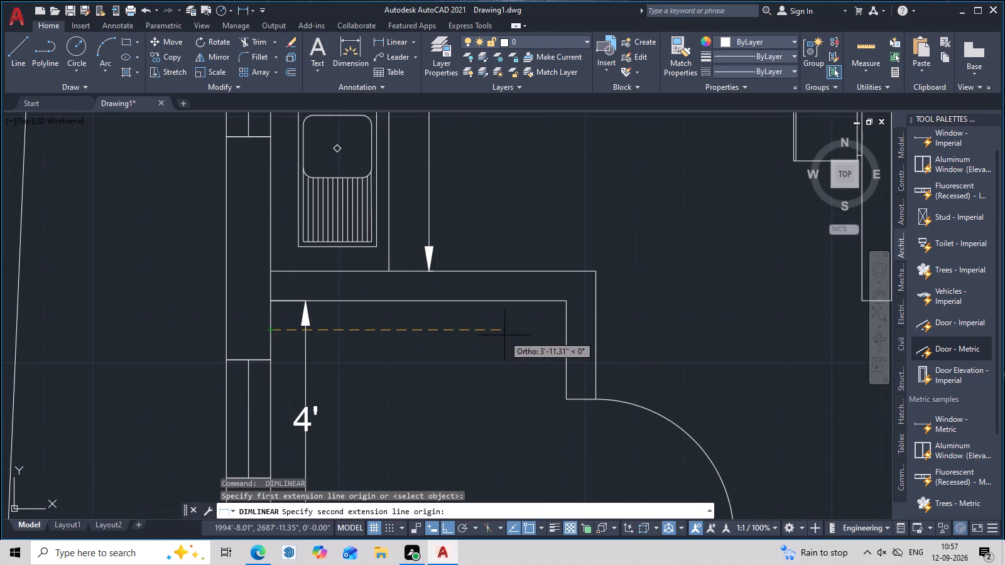
left_click(568, 334)
left_click(567, 343)
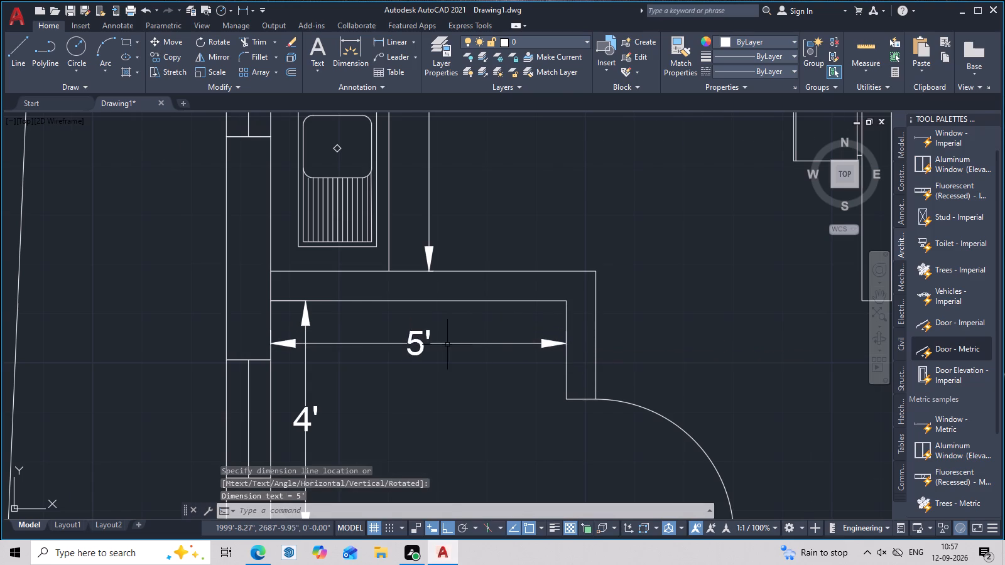
Look over the dimensioned kitchen, dining, living room, bedroom and bathroom areas of the plan.
scroll(447, 345, "down", 2)
middle_click_drag(460, 377, 450, 395)
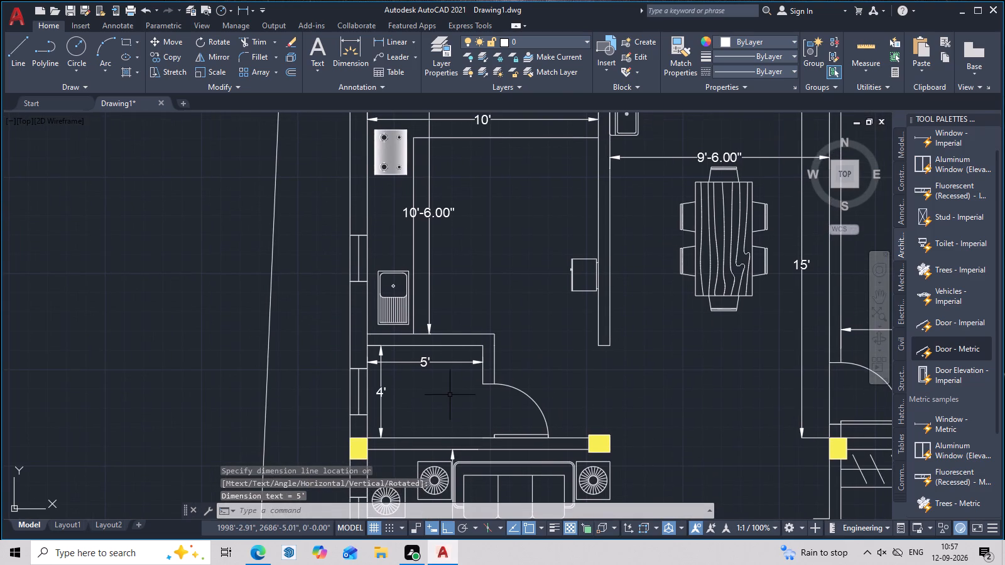
middle_click_drag(423, 252, 298, 252)
scroll(443, 249, "down", 1)
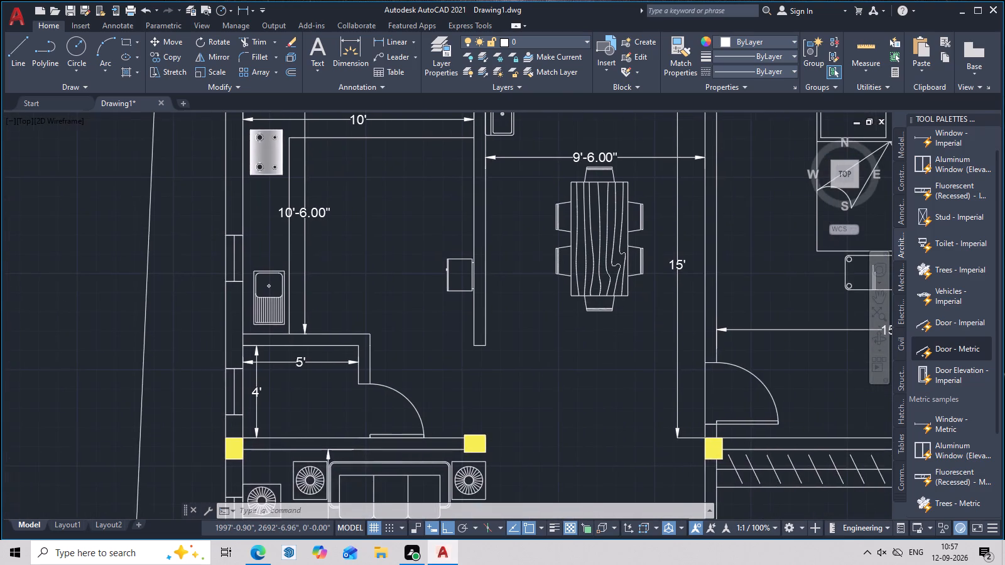
middle_click_drag(478, 300, 399, 246)
middle_click_drag(480, 352, 465, 287)
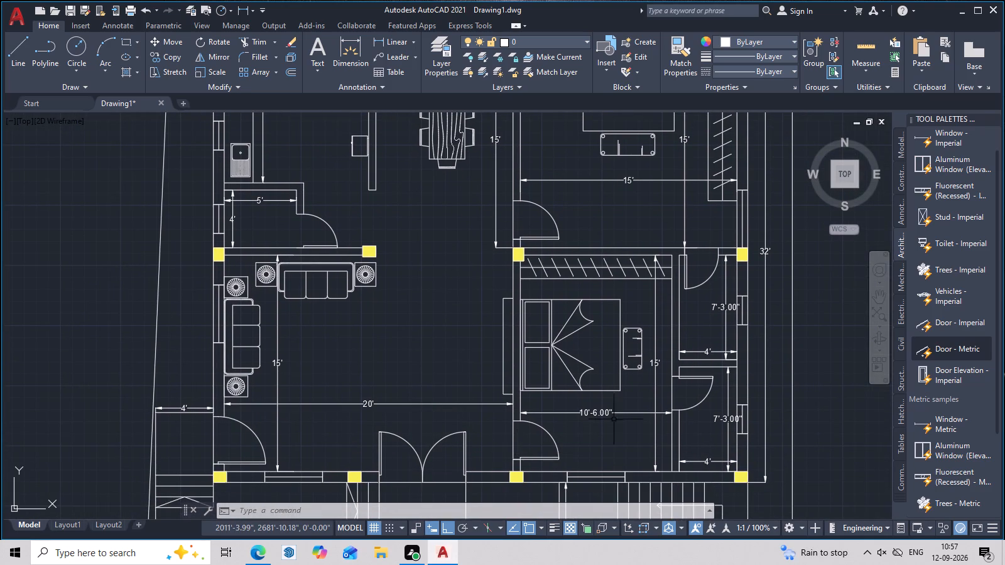
middle_click_drag(568, 367, 500, 360)
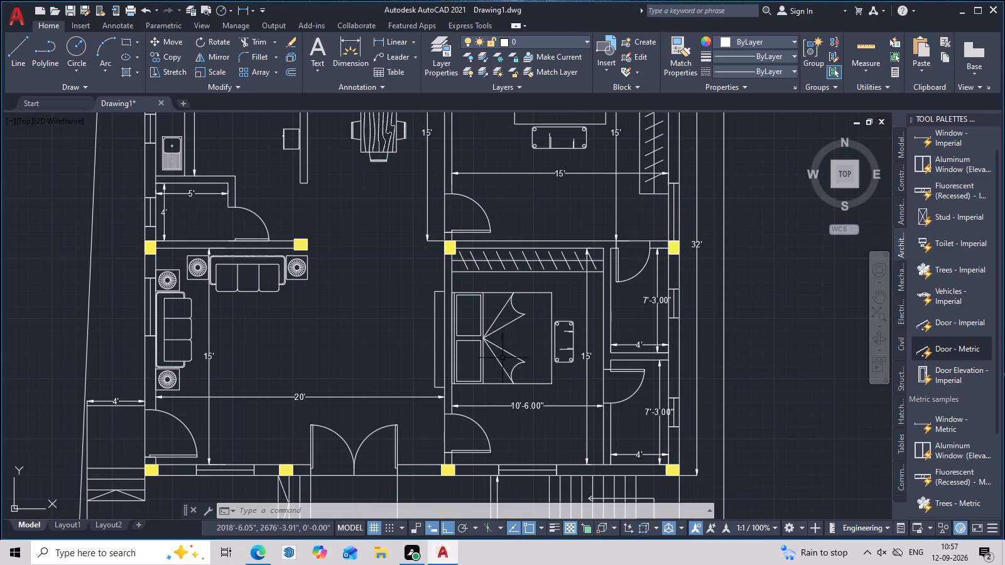
scroll(503, 358, "up", 1)
scroll(503, 352, "down", 3)
middle_click_drag(514, 351, 644, 330)
scroll(634, 333, "up", 2)
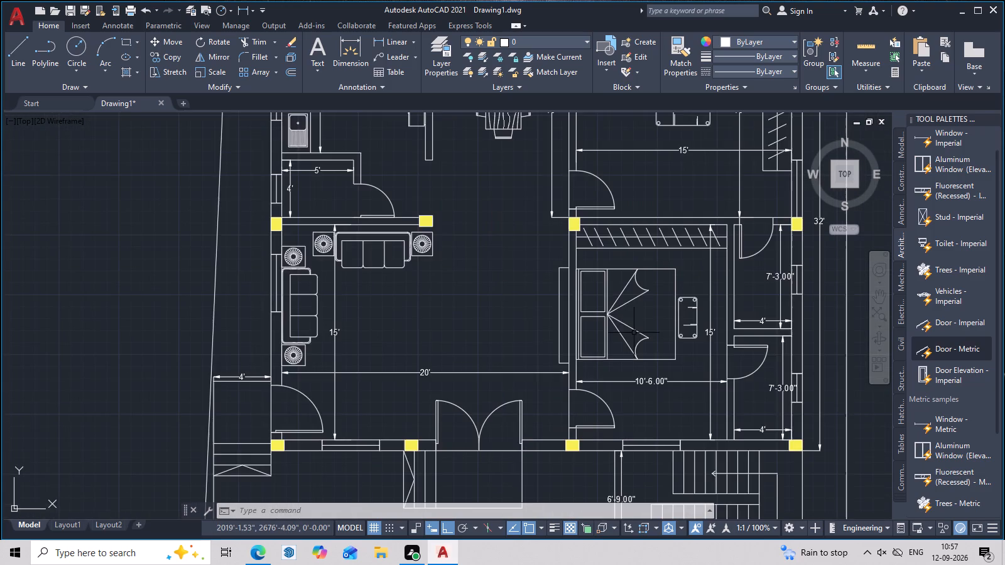
scroll(634, 333, "down", 1)
scroll(613, 369, "up", 2)
Set the object color of the living room's double entrance door to red 205,32,39.
left_click_drag(518, 389, 384, 400)
left_click_drag(367, 401, 359, 401)
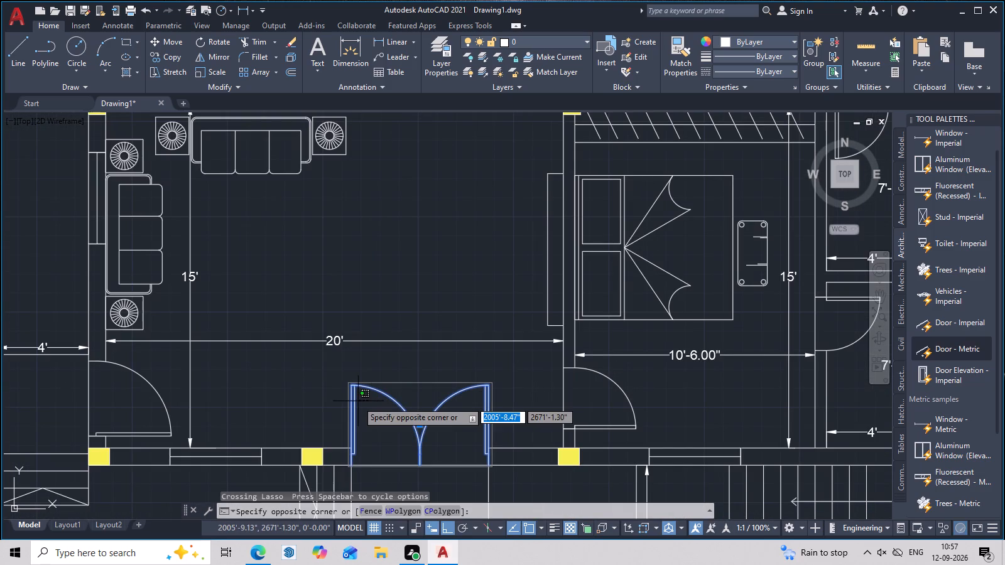
left_click(353, 400)
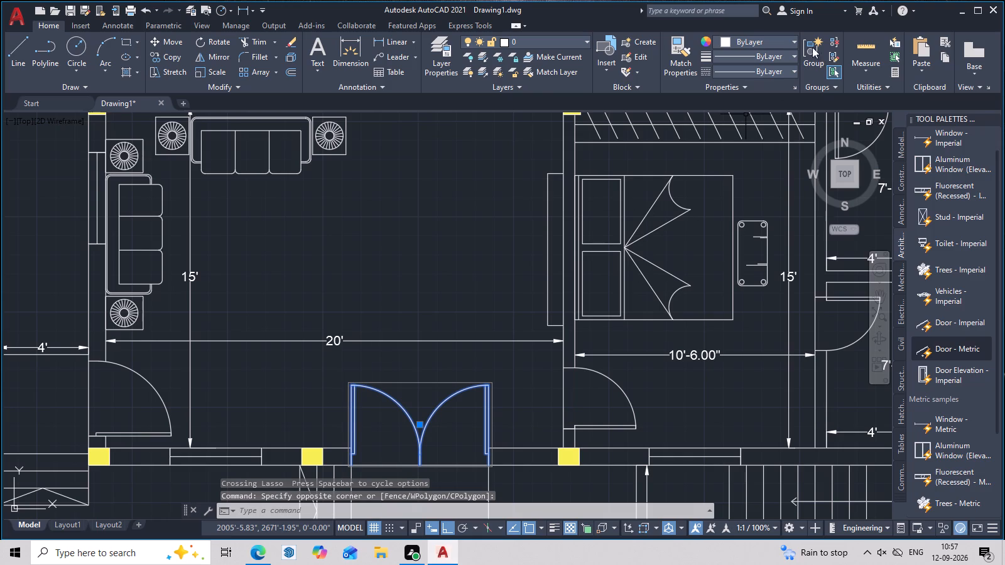
left_click(793, 40)
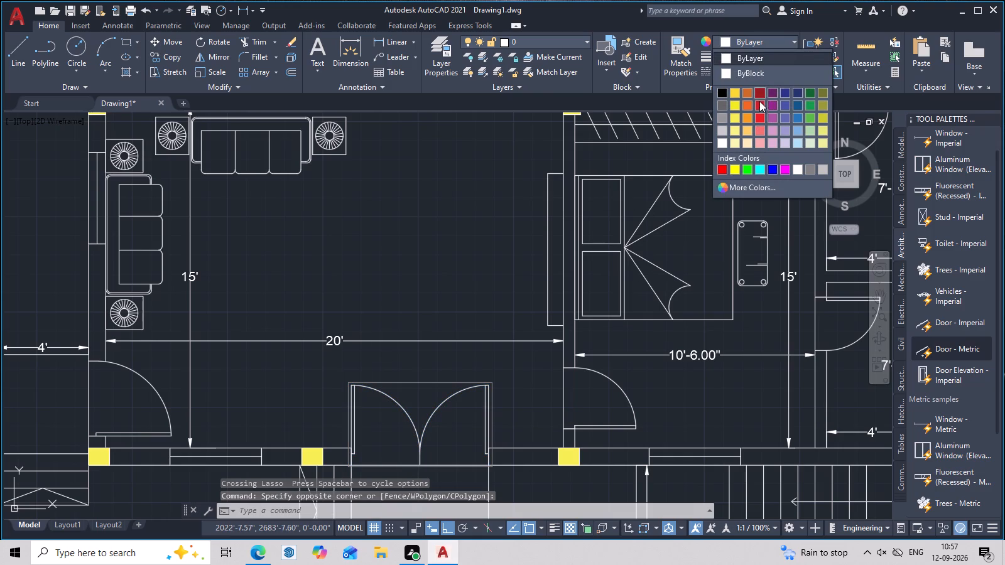
left_click(759, 103)
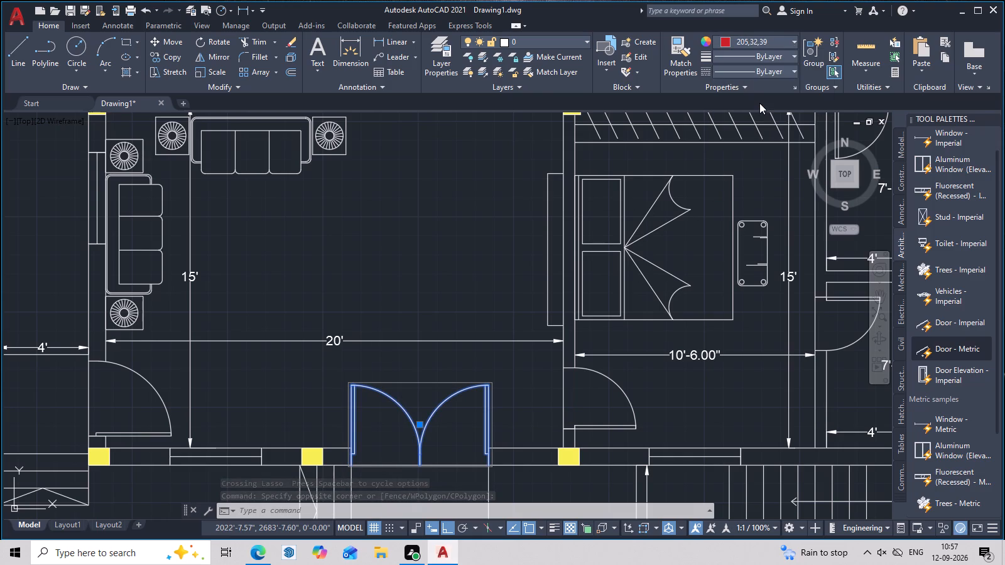
left_click(411, 307)
key("Escape")
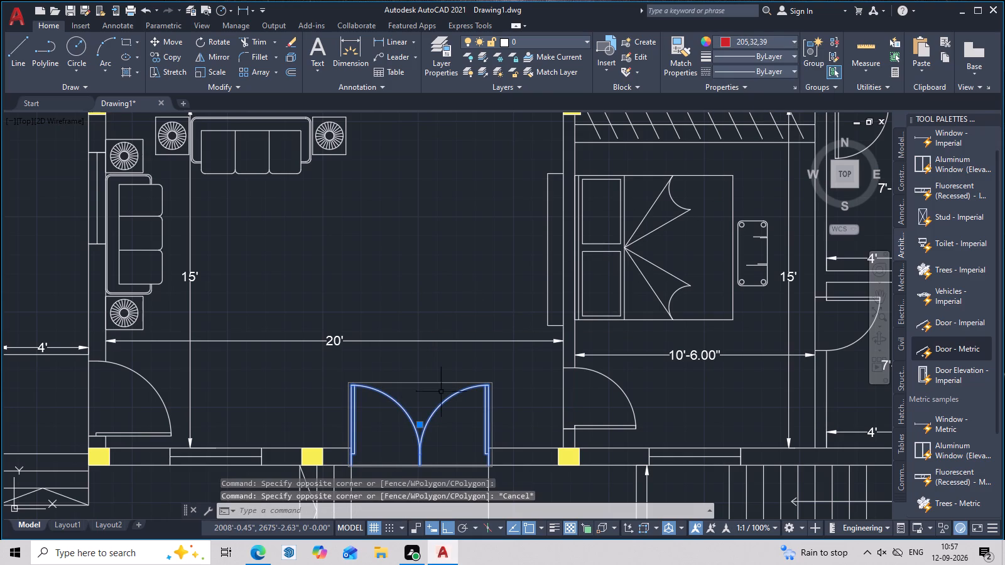
double_click(522, 409)
key("Escape")
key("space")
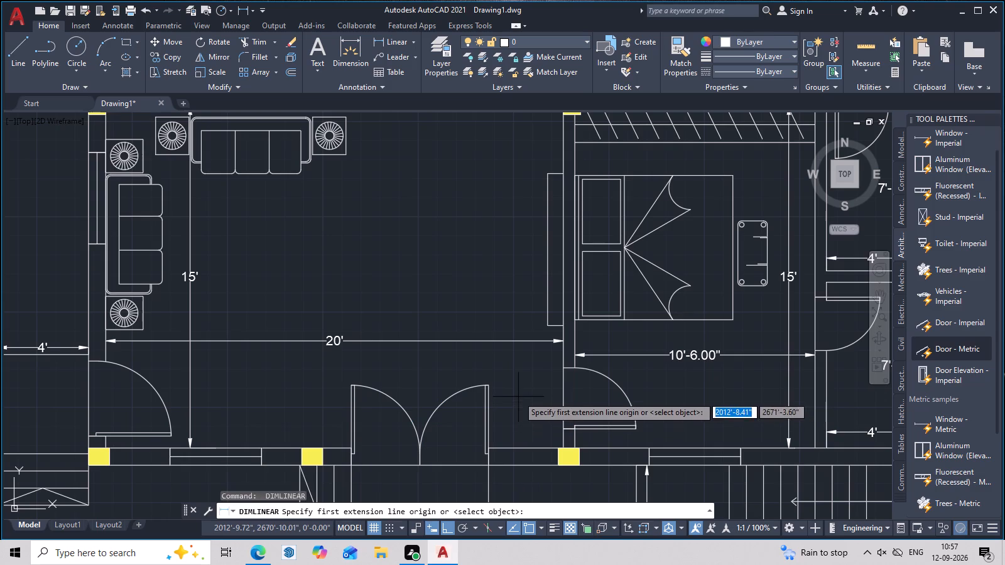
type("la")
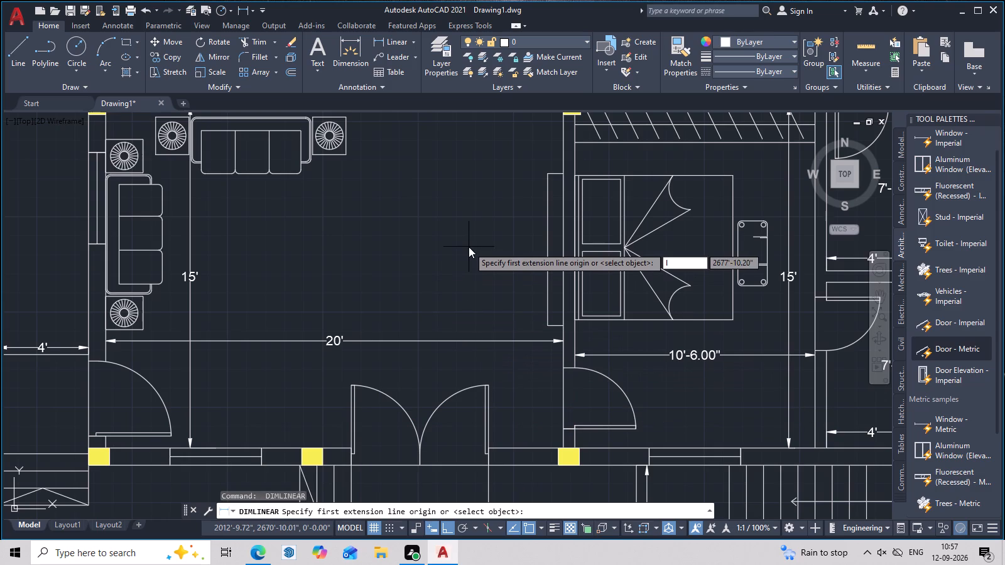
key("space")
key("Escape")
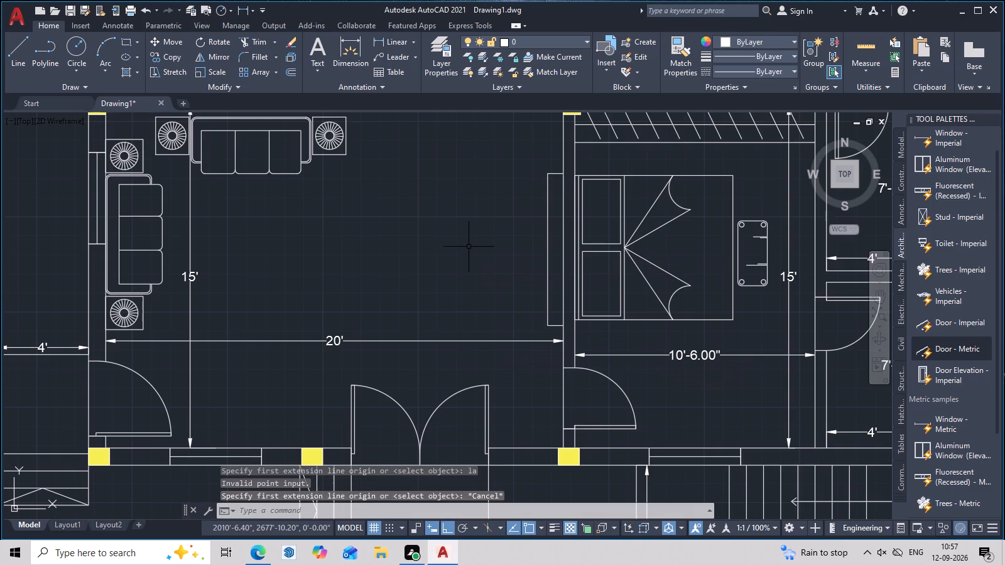
Create a new layer named door in the Layer Properties Manager and give it the index color red.
type("la")
key("space")
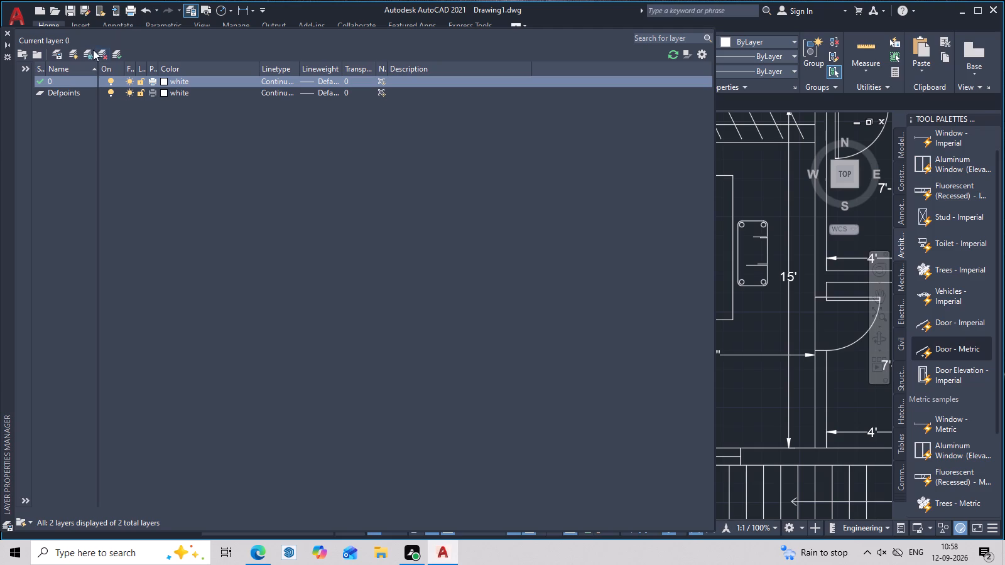
left_click(72, 52)
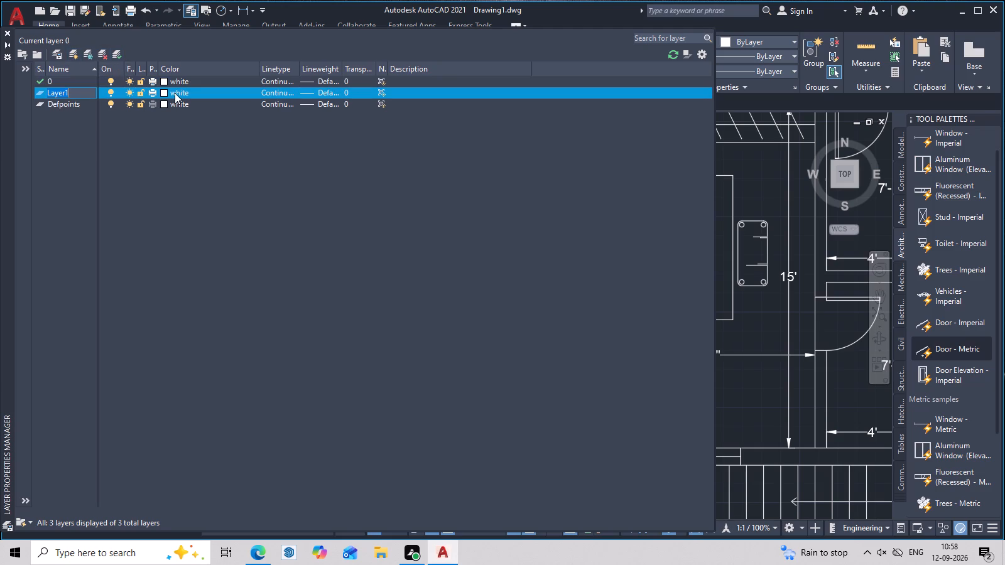
key("BackSpace")
type("door")
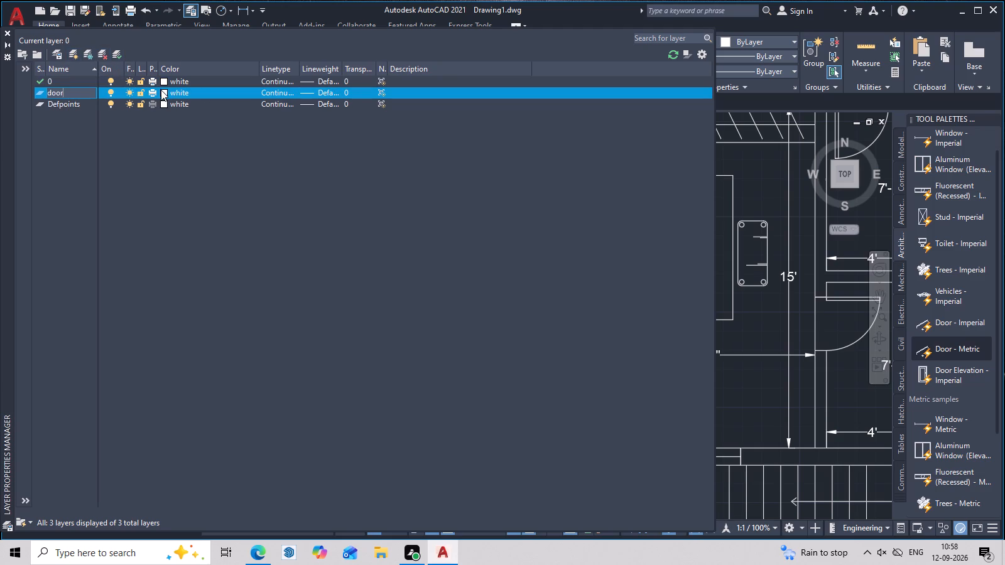
left_click(163, 92)
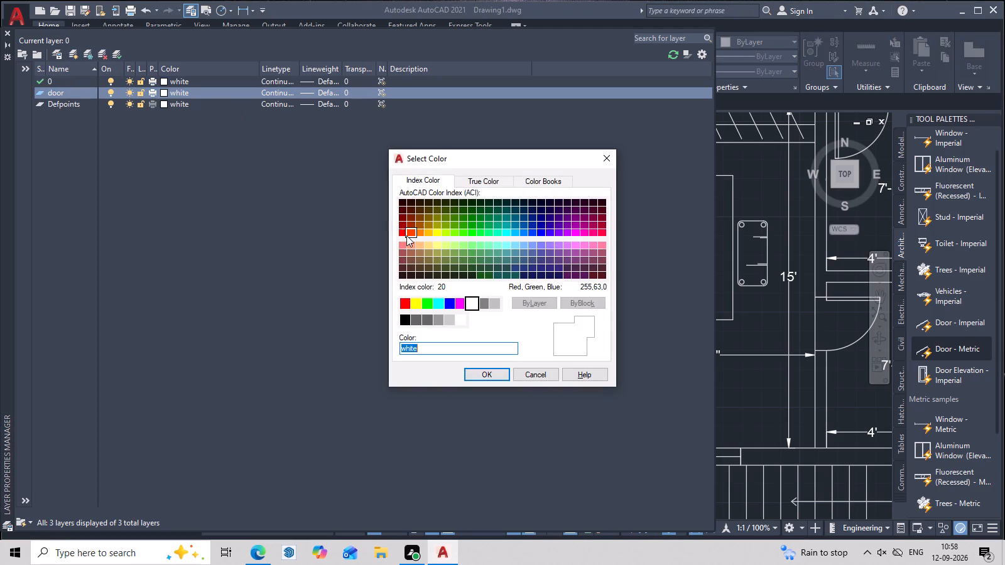
left_click(408, 304)
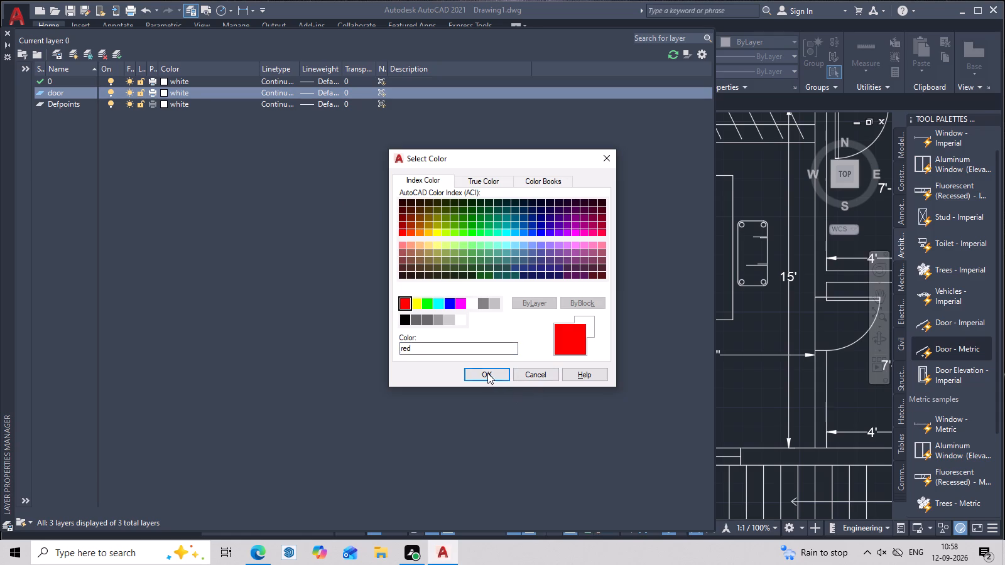
double_click(487, 373)
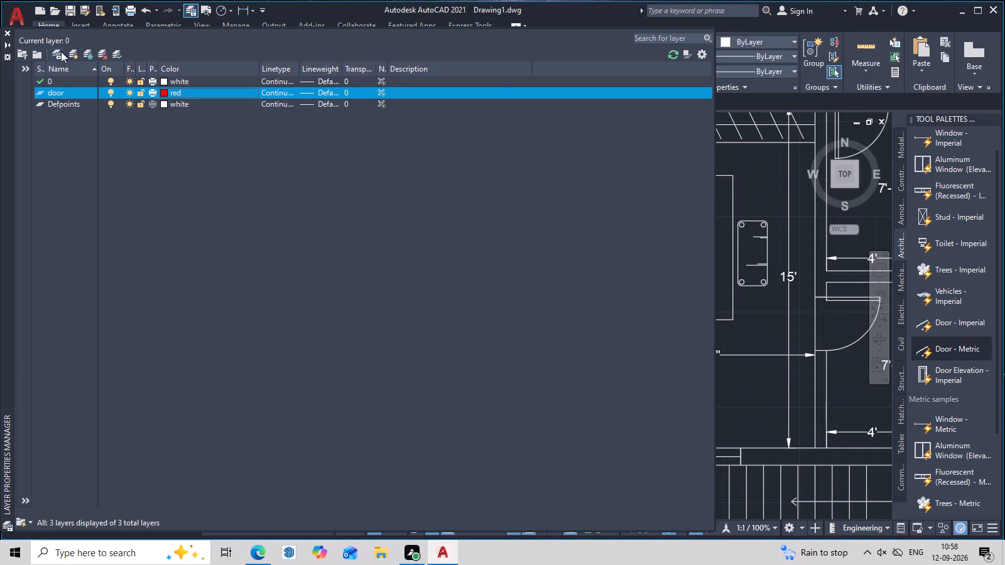
Create another layer named funiture and set its color to index color 30.
left_click(77, 55)
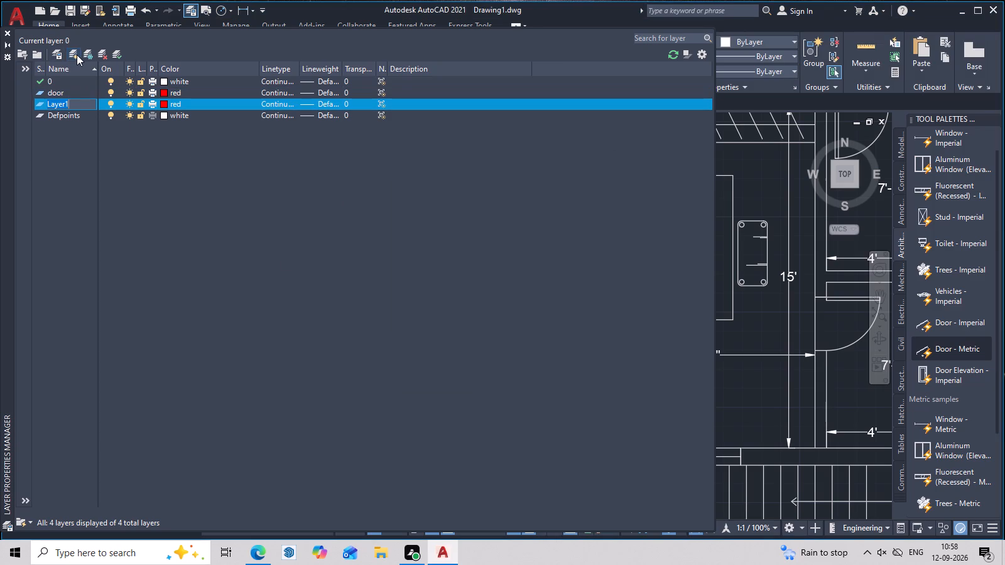
key("BackSpace")
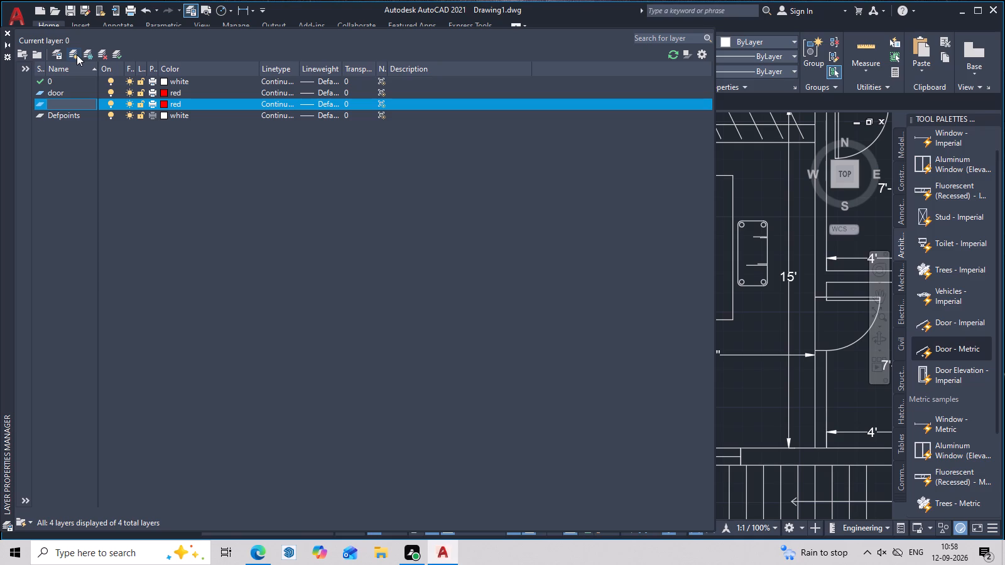
type("funiture")
double_click(165, 105)
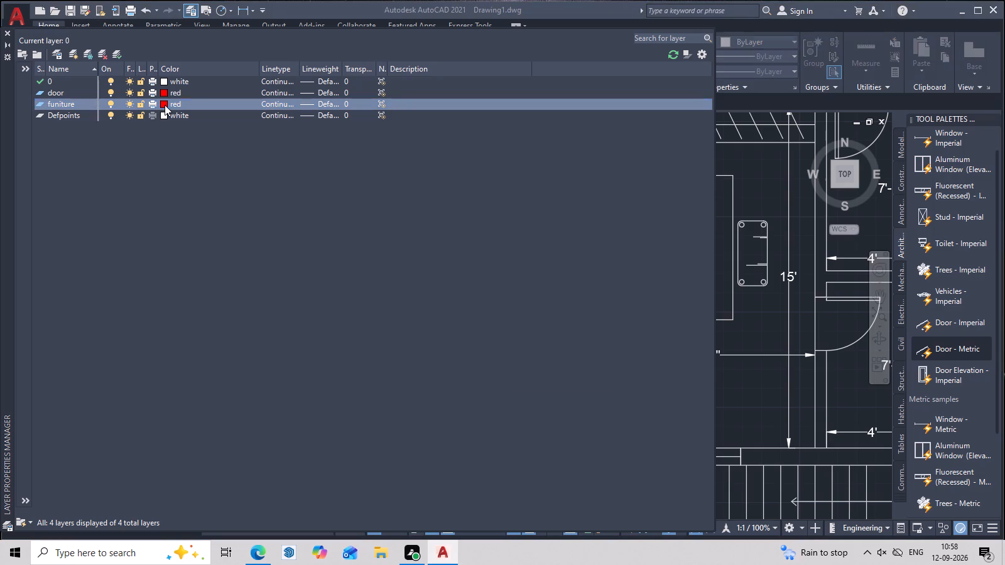
left_click(430, 234)
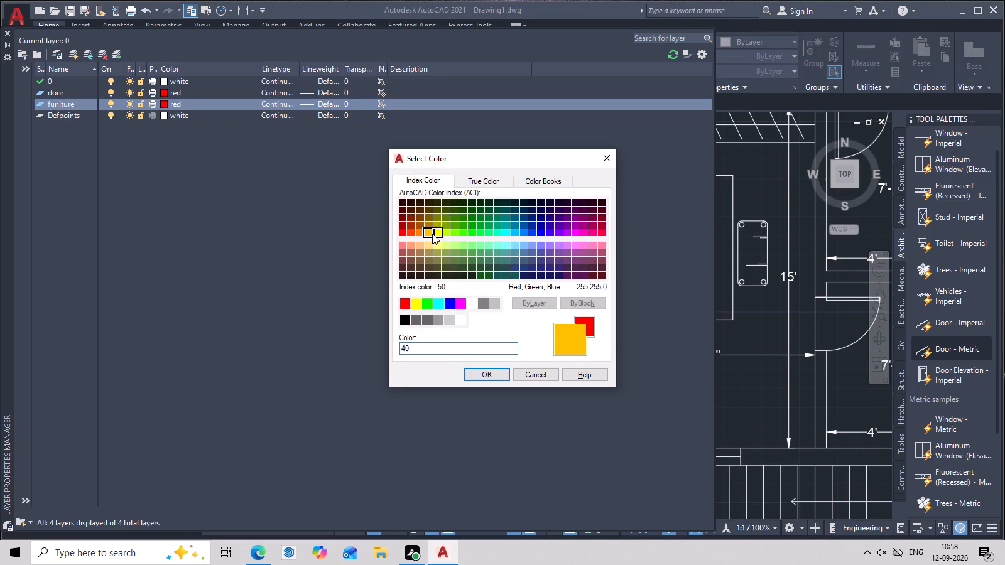
left_click(418, 234)
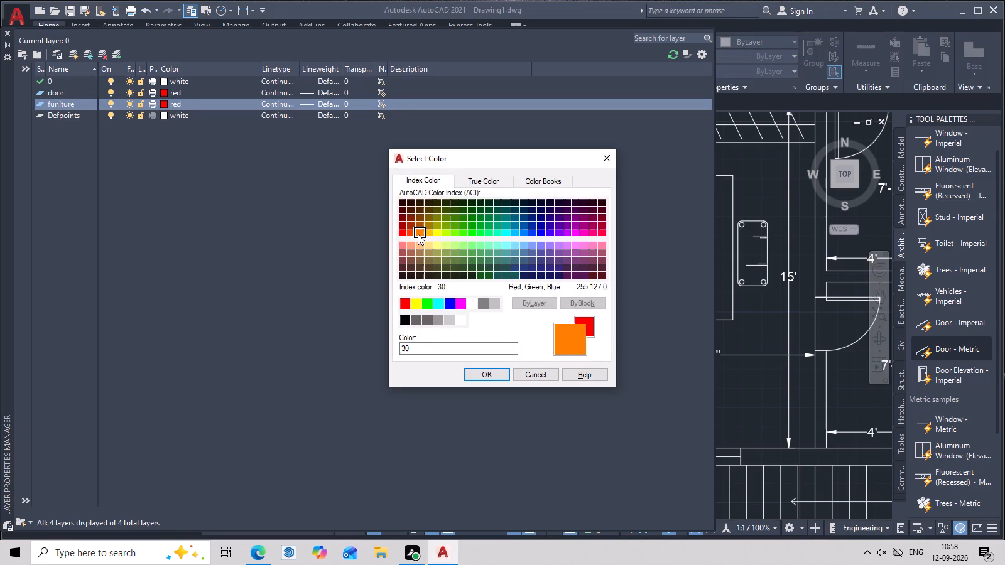
left_click(488, 375)
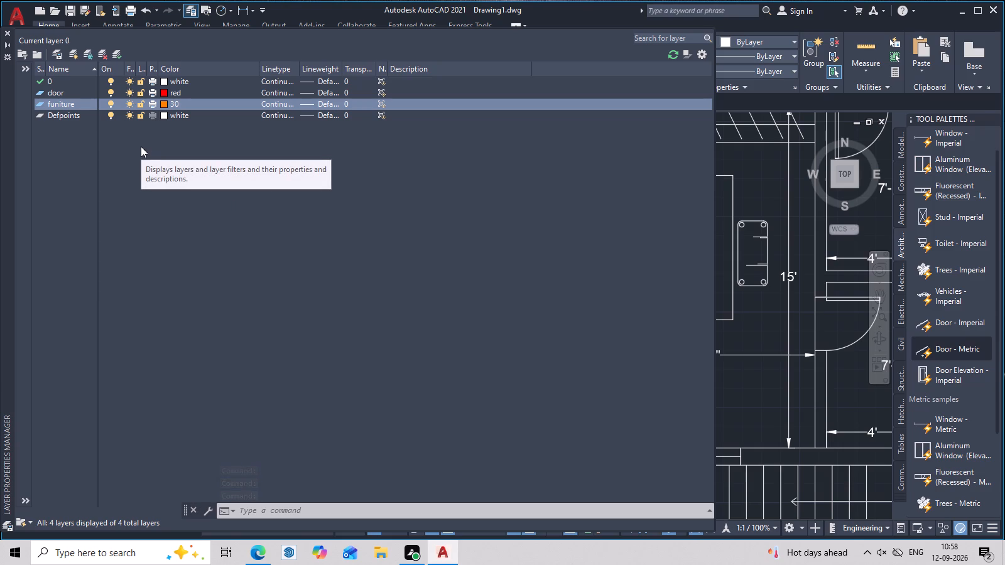
Create a new layer named steps and set its color to index color 104.
left_click(72, 55)
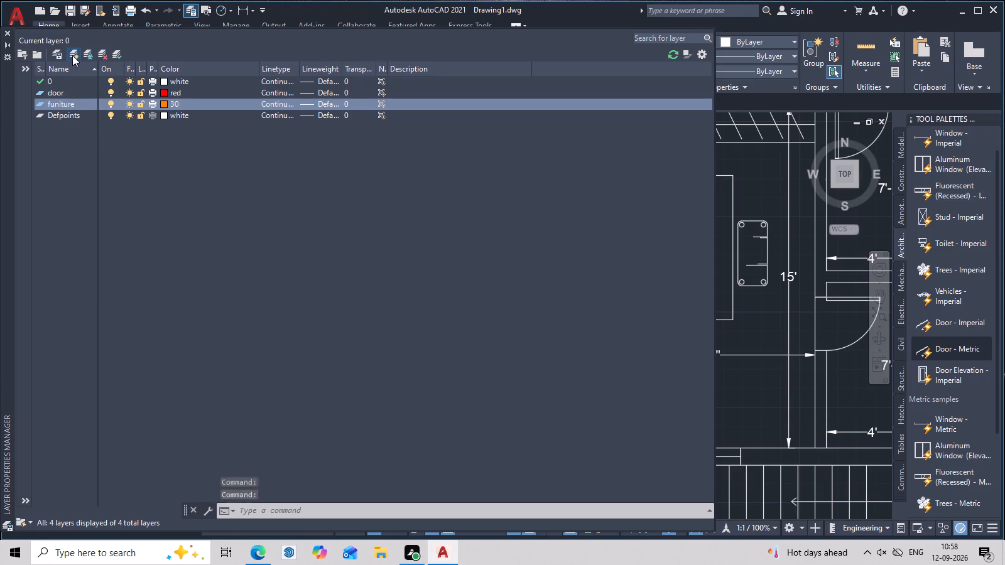
key("BackSpace")
type("ste")
type("pd")
key("BackSpace")
key("s")
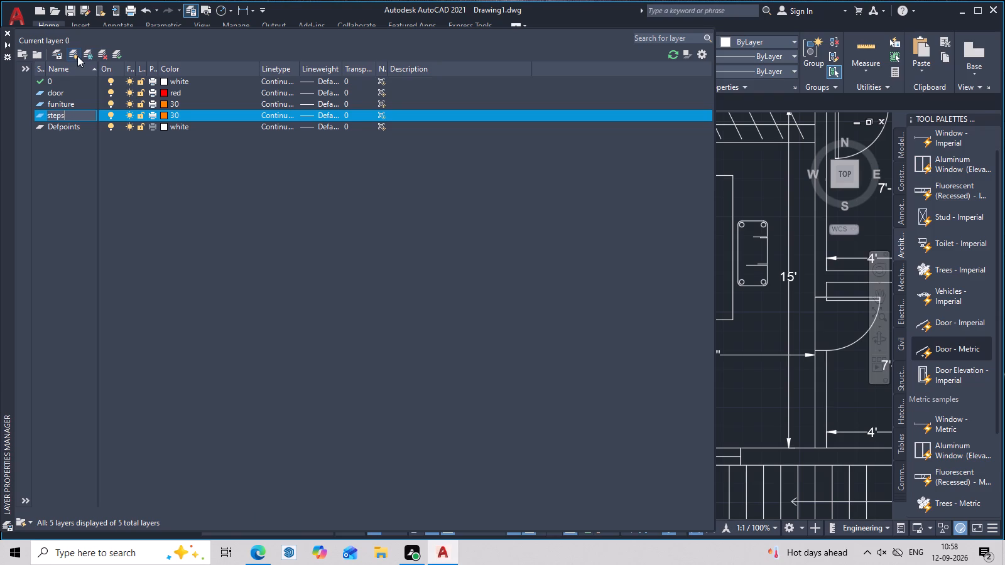
double_click(162, 114)
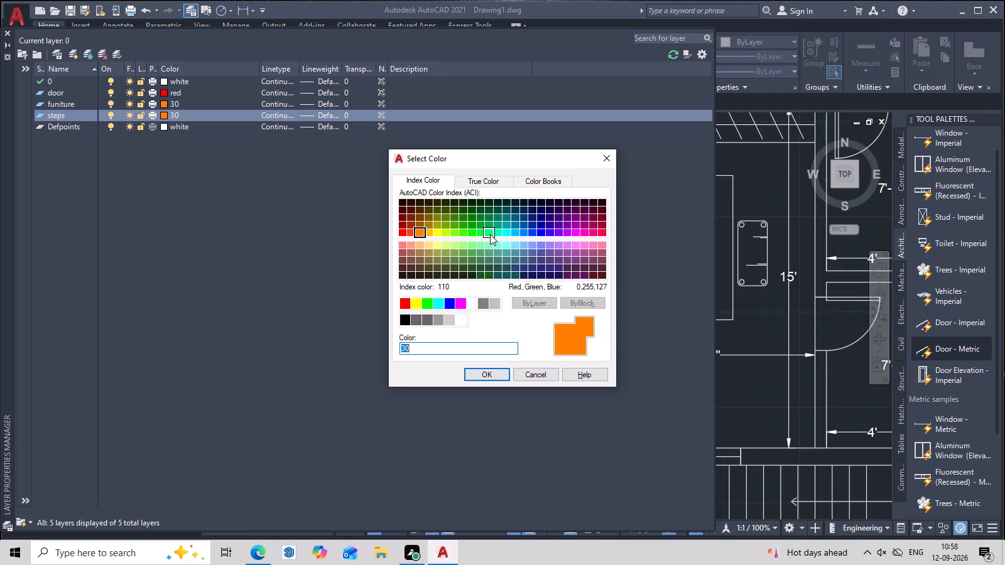
left_click(472, 232)
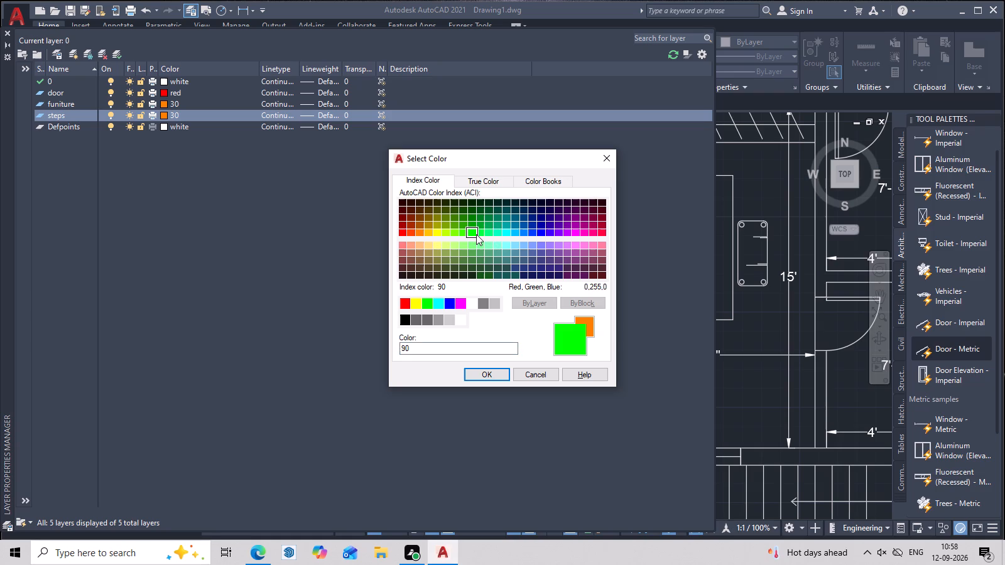
left_click(473, 217)
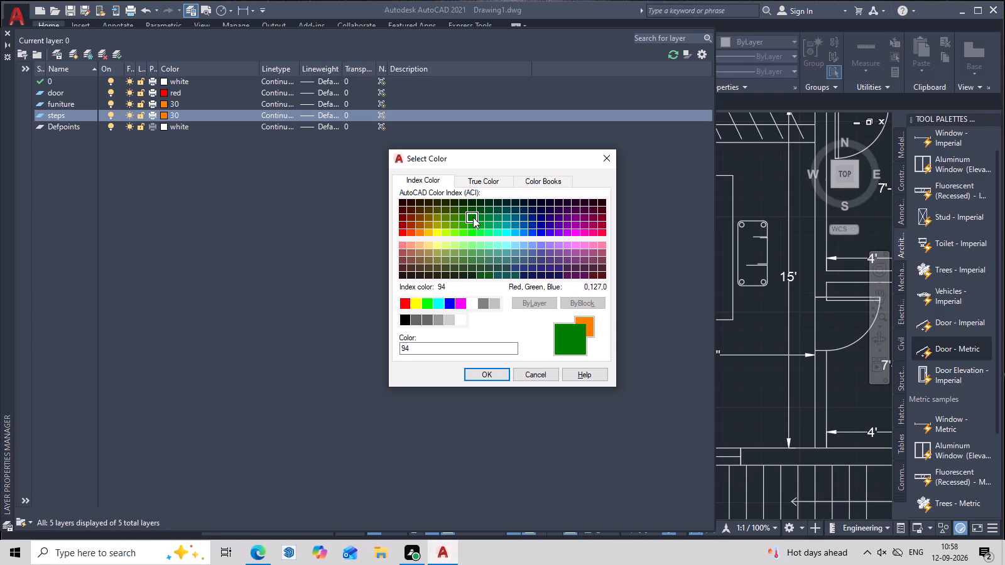
left_click(463, 211)
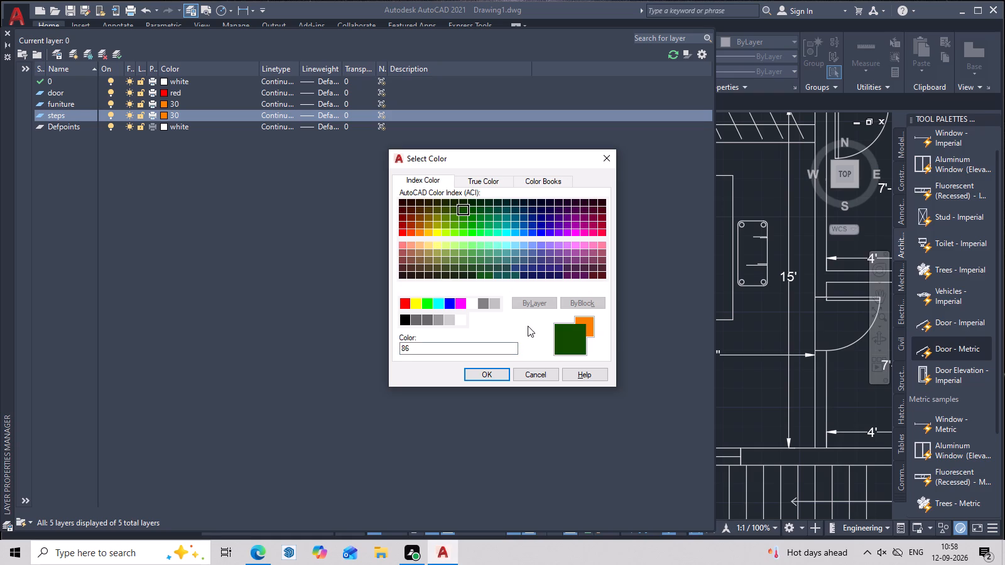
double_click(481, 215)
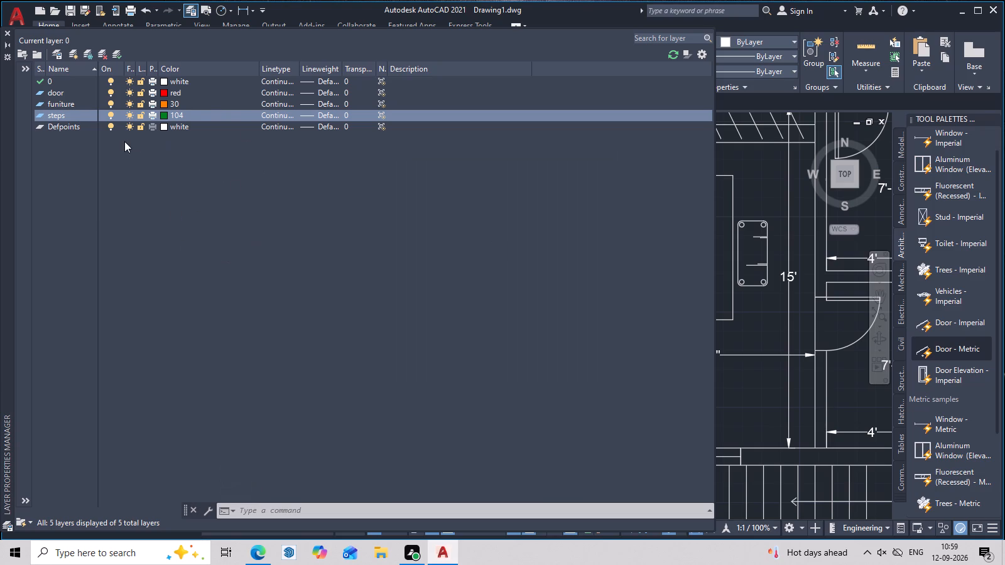
Create a new layer named text and set its color to index color 50.
left_click(72, 53)
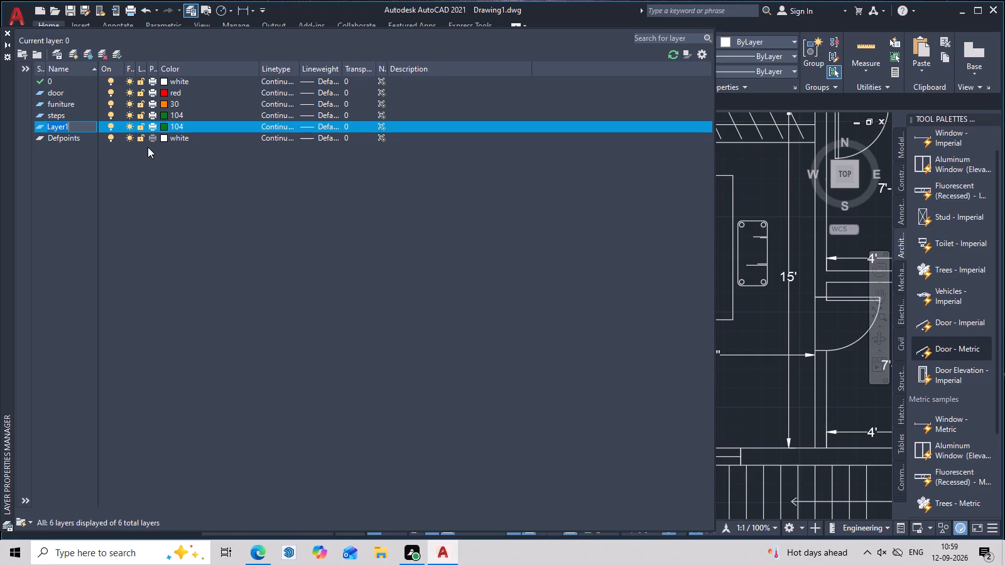
key("BackSpace")
type("text")
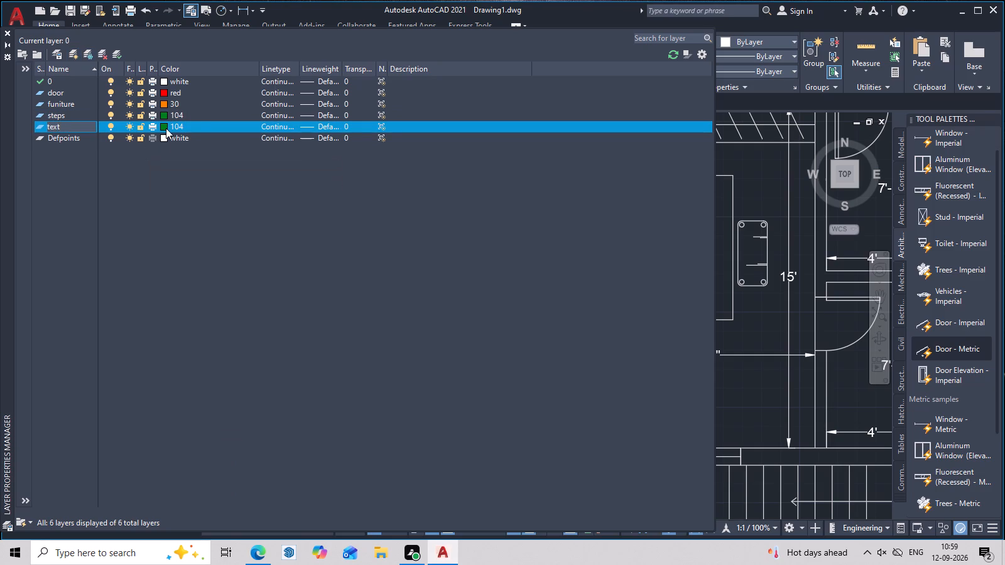
double_click(166, 128)
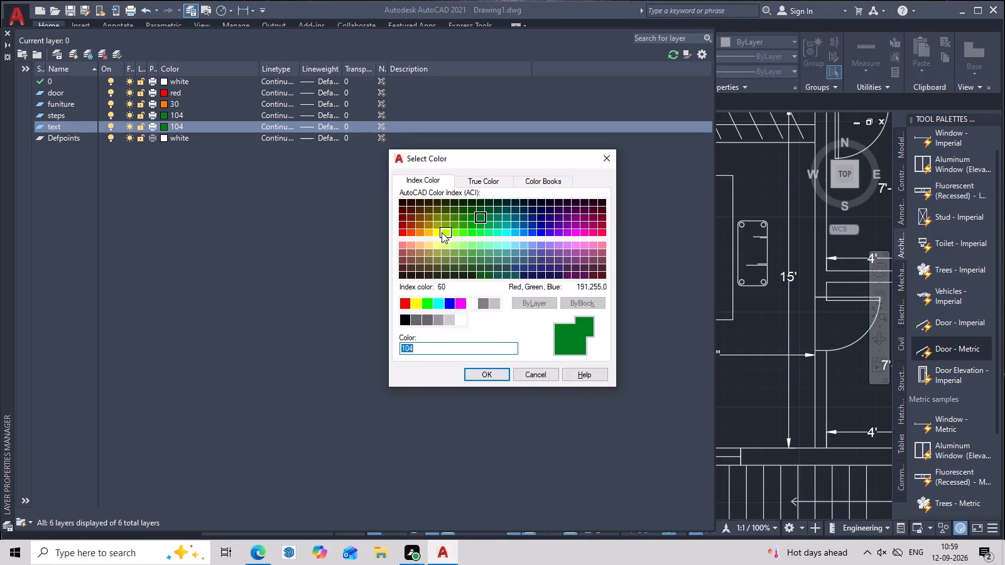
left_click(442, 232)
left_click(438, 233)
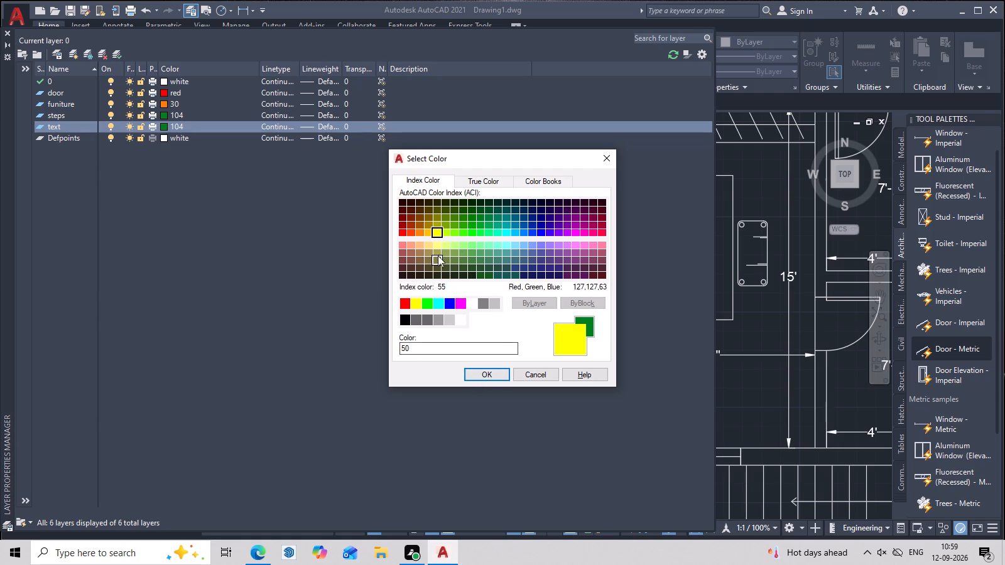
left_click(493, 372)
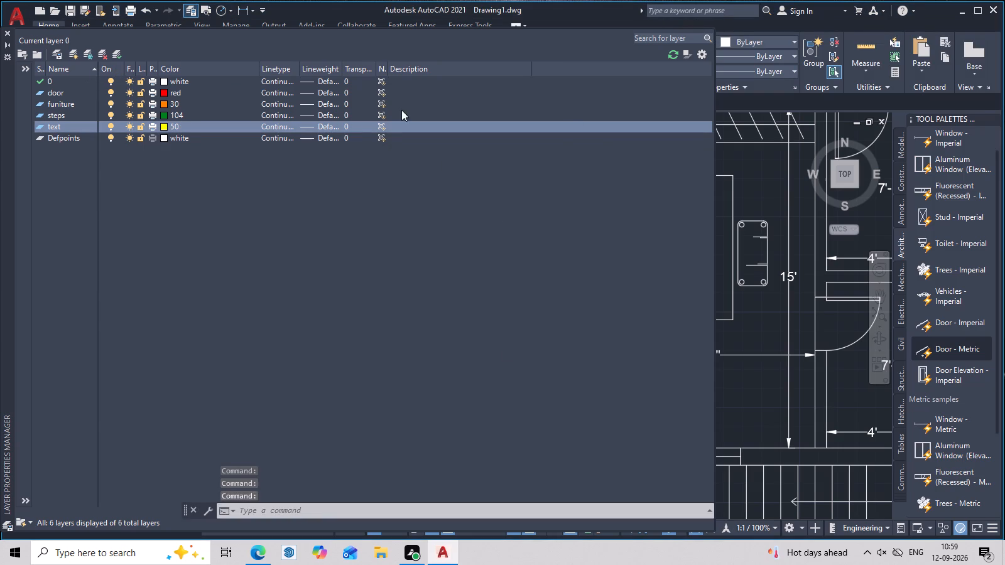
Close the layer manager and move the living room's upper sofa with its two side tables to the funiture layer.
left_click(8, 30)
middle_click_drag(430, 182, 441, 271)
scroll(441, 257, "down", 1)
middle_click_drag(439, 269, 439, 279)
scroll(363, 266, "up", 2)
left_click_drag(429, 218, 423, 221)
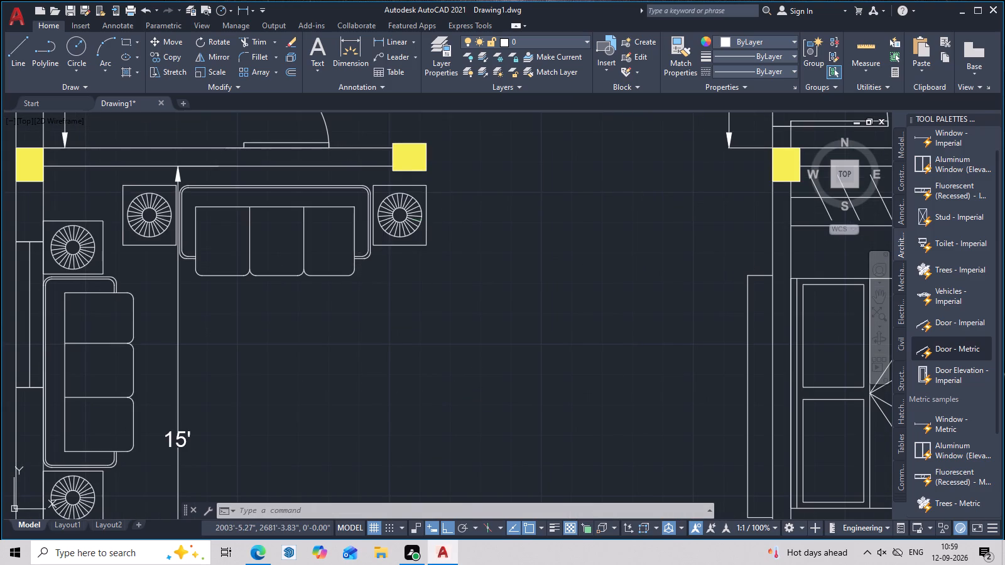
left_click_drag(423, 221, 315, 266)
left_click(307, 269)
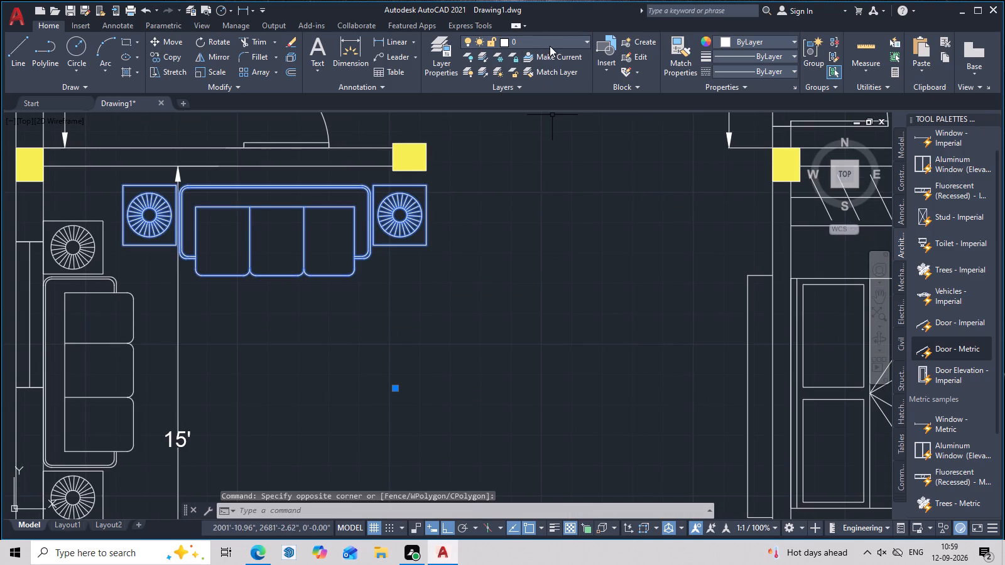
left_click(550, 42)
left_click(535, 105)
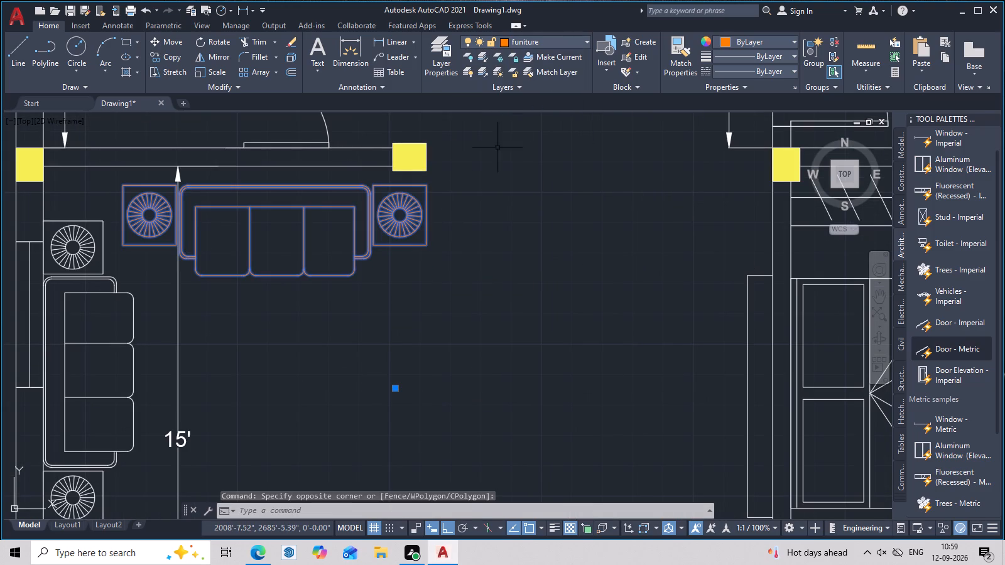
Match the properties of the upper sofa set onto the living room's side-wall sofa set and the lower bedroom's bed.
double_click(682, 55)
left_click(371, 224)
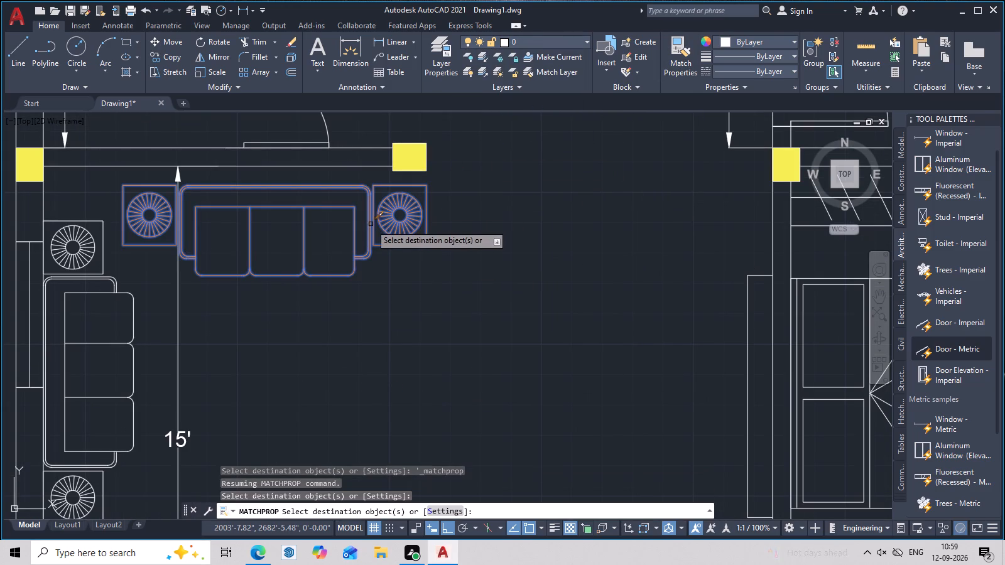
left_click(134, 310)
scroll(513, 331, "down", 2)
middle_click_drag(503, 332, 443, 331)
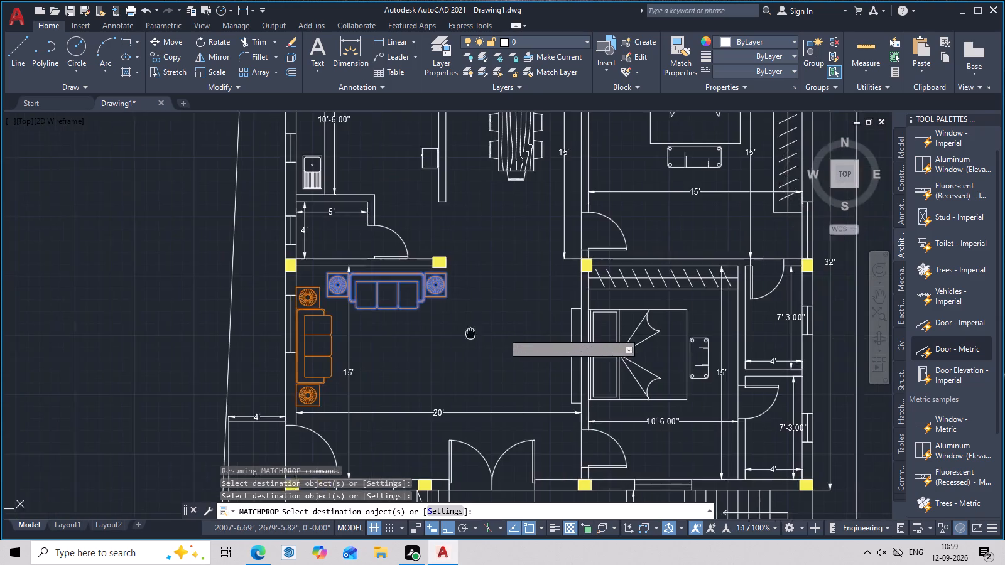
middle_click_drag(443, 331, 338, 319)
left_click(554, 314)
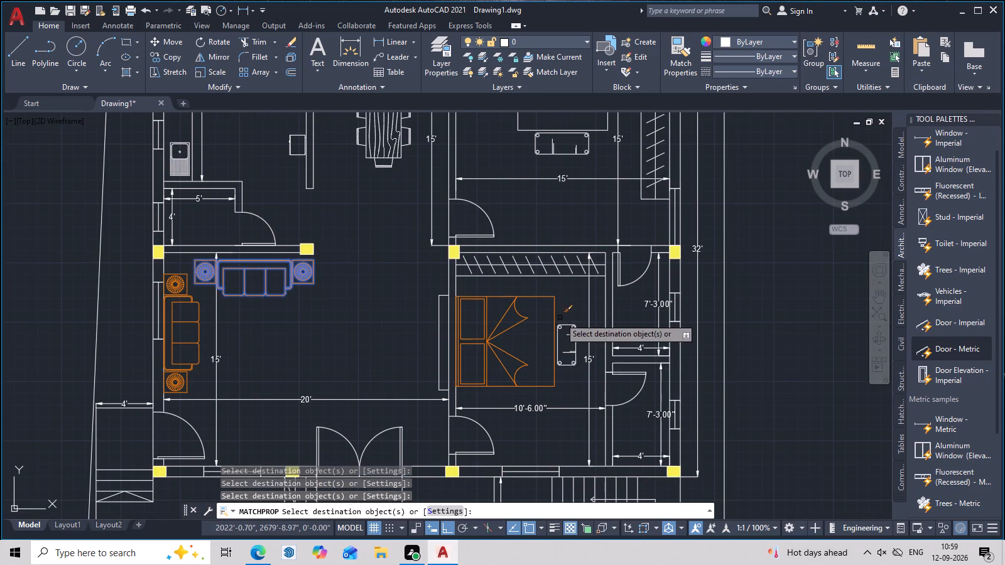
Match the furniture properties onto the top and side edges, upper corners and upper circles of the bench at the lower bedroom's bed.
scroll(570, 325, "up", 3)
left_click_drag(589, 314, 580, 322)
left_click_drag(575, 329, 511, 393)
left_click_drag(589, 313, 579, 323)
left_click_drag(575, 328, 523, 383)
left_click(573, 295)
left_click_drag(570, 301, 501, 364)
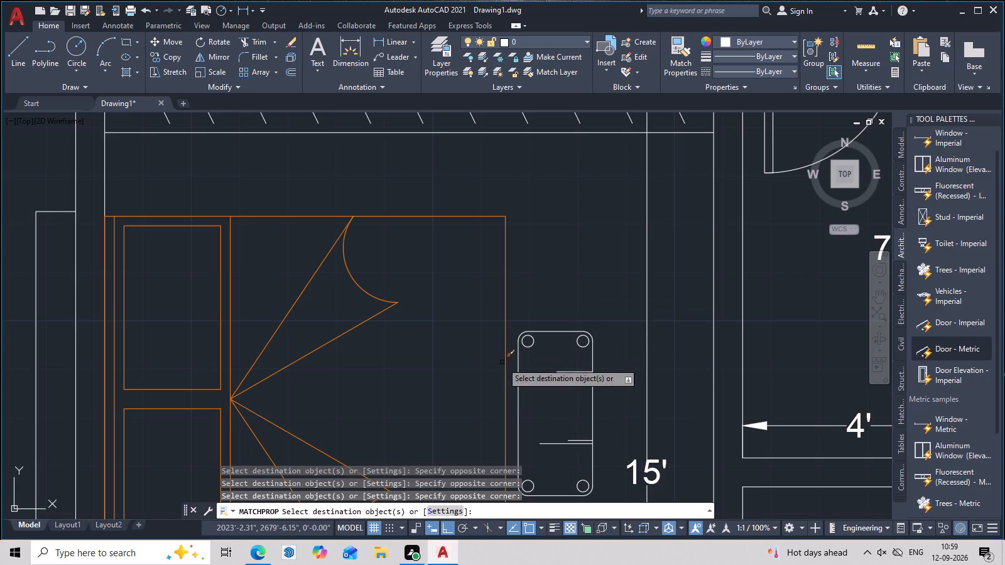
left_click_drag(501, 364, 496, 374)
left_click_drag(615, 288, 514, 395)
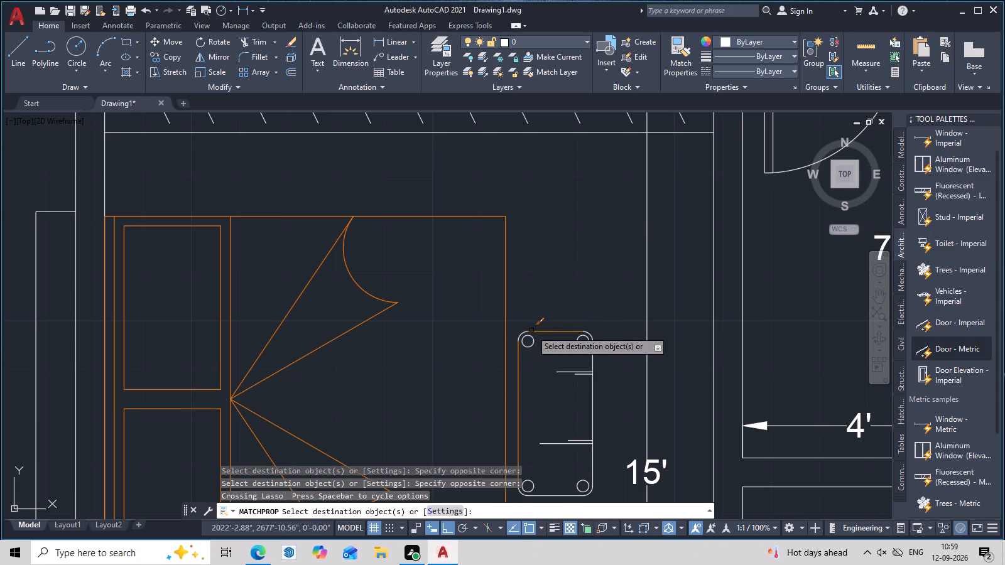
left_click(534, 338)
left_click(523, 335)
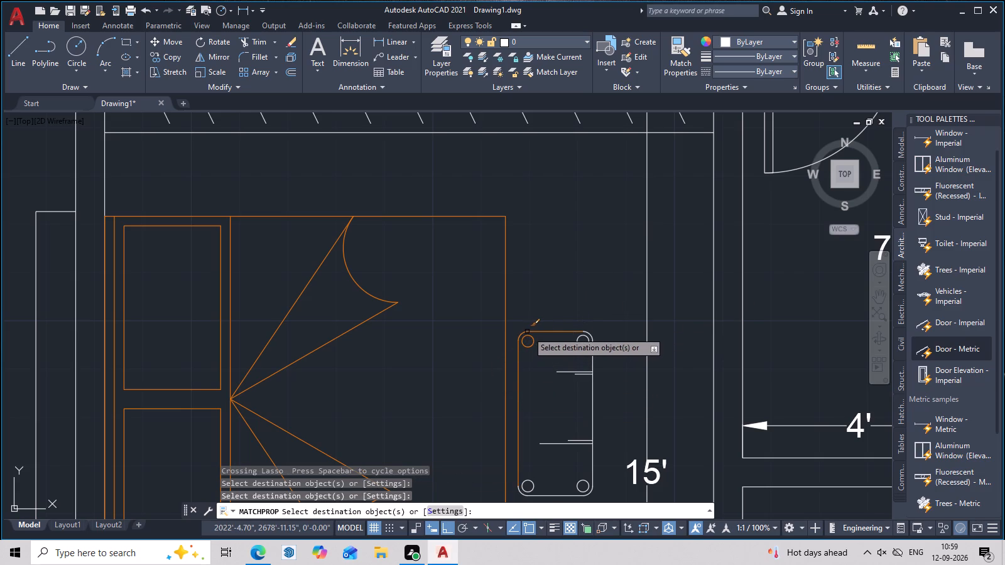
left_click(591, 338)
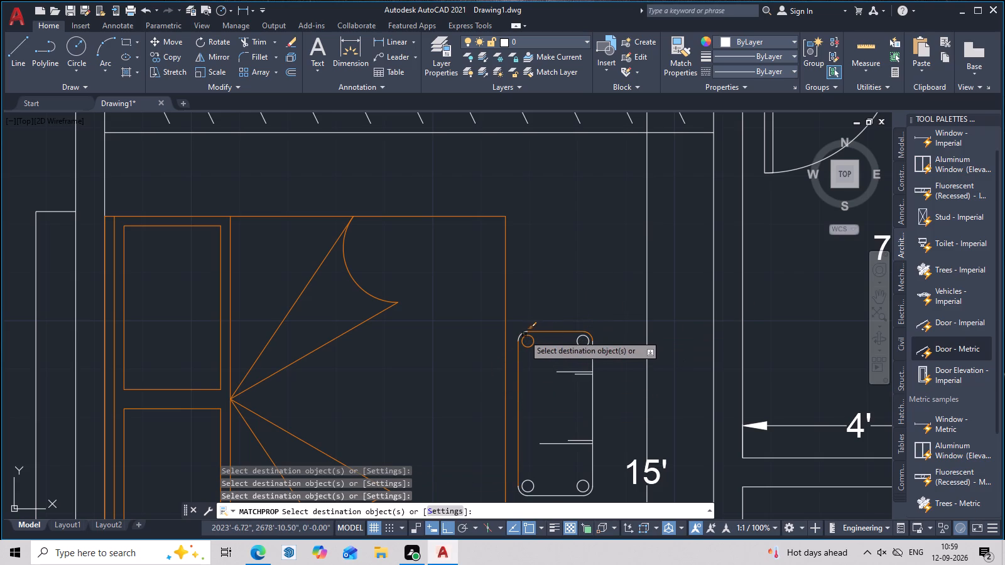
left_click(523, 332)
scroll(538, 347, "down", 2)
middle_click_drag(560, 367, 509, 303)
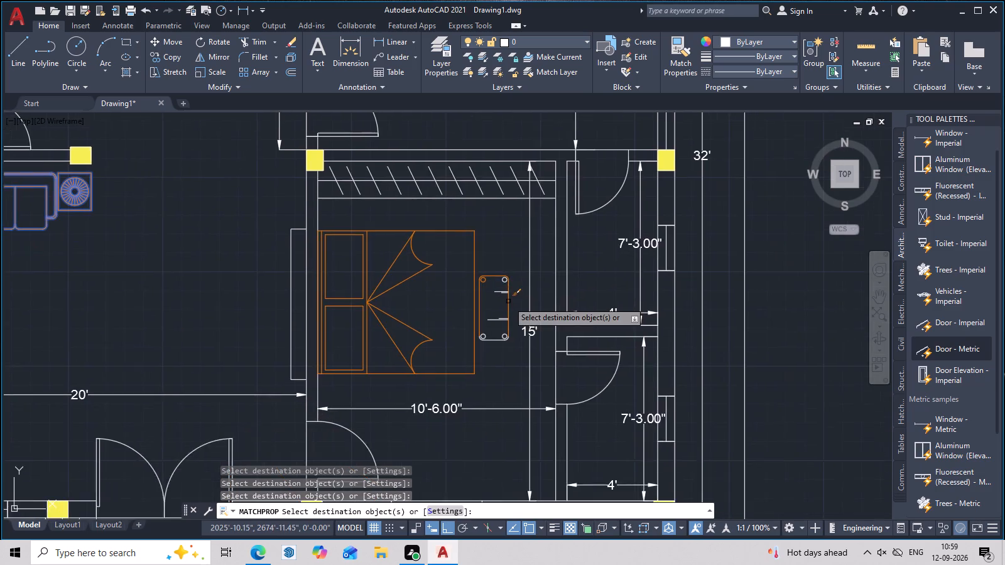
scroll(511, 301, "up", 2)
left_click(506, 303)
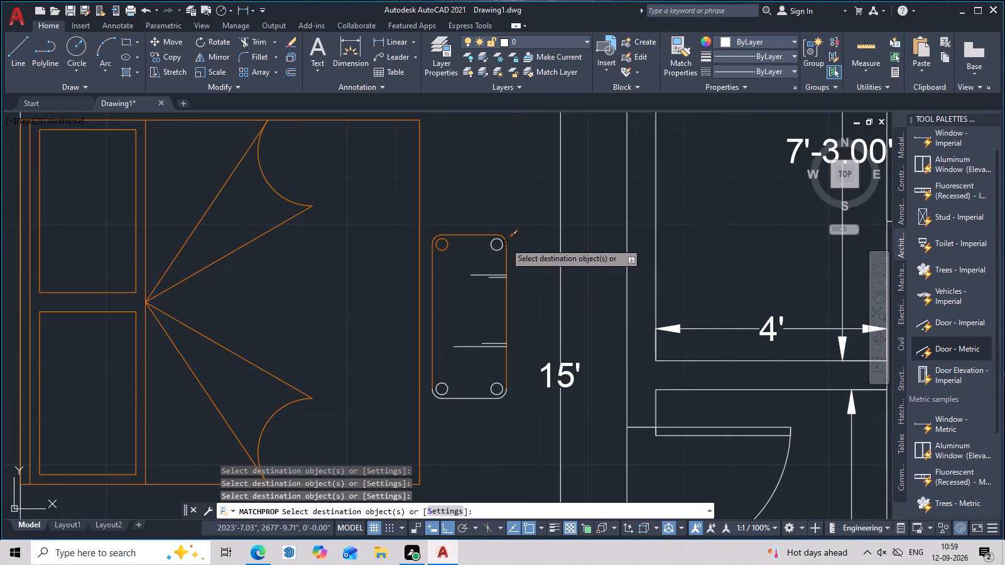
left_click(499, 242)
Match the furniture properties onto the short inner lines of the lower bedroom's bench.
left_click(492, 277)
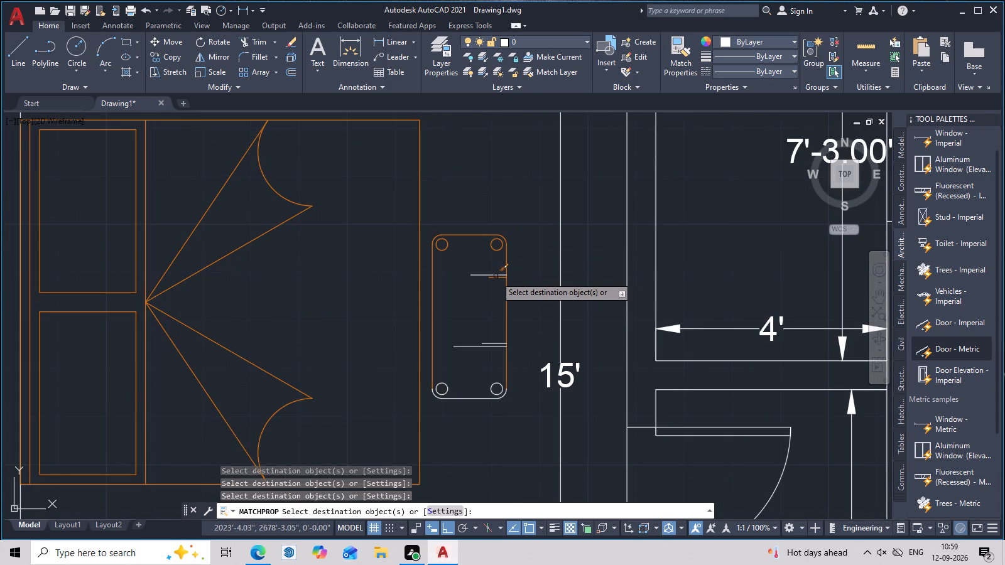
scroll(496, 271, "up", 3)
left_click(492, 284)
scroll(492, 284, "down", 3)
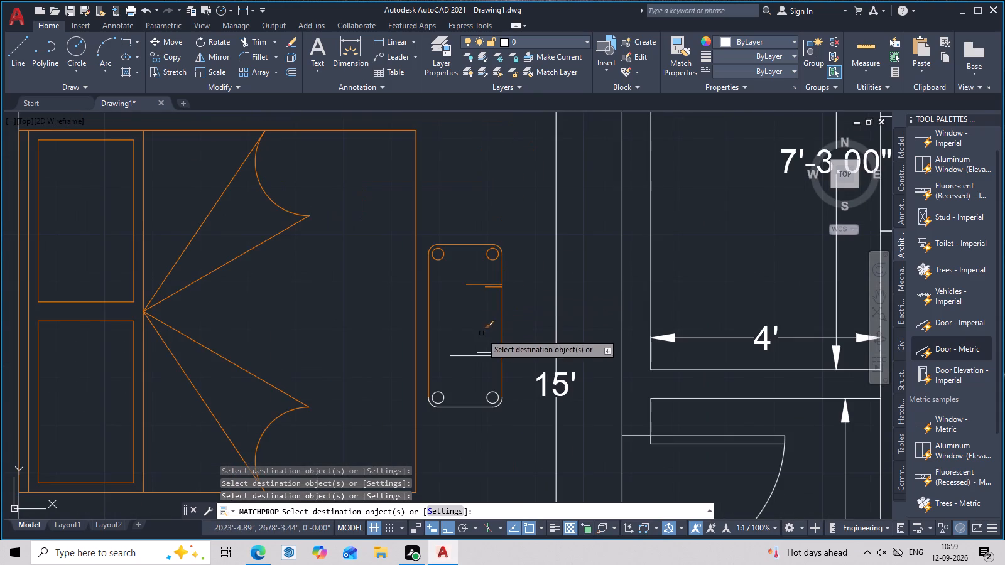
scroll(492, 359, "up", 3)
left_click(497, 348)
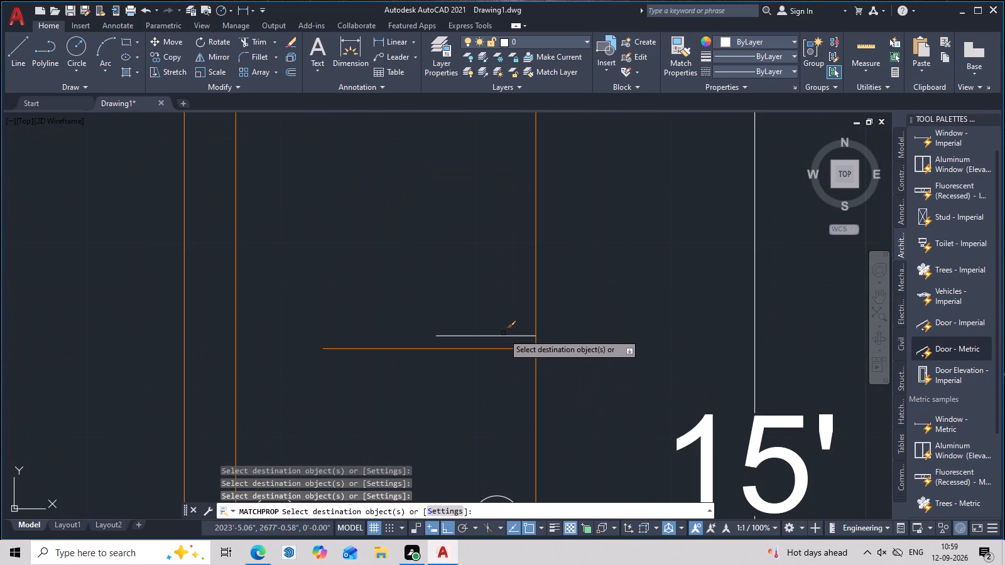
left_click(503, 333)
left_click(502, 338)
Match the furniture properties onto the bottom edge, lower corners and lower circles of the lower bedroom's bench.
scroll(489, 342, "down", 2)
middle_click_drag(487, 352, 497, 292)
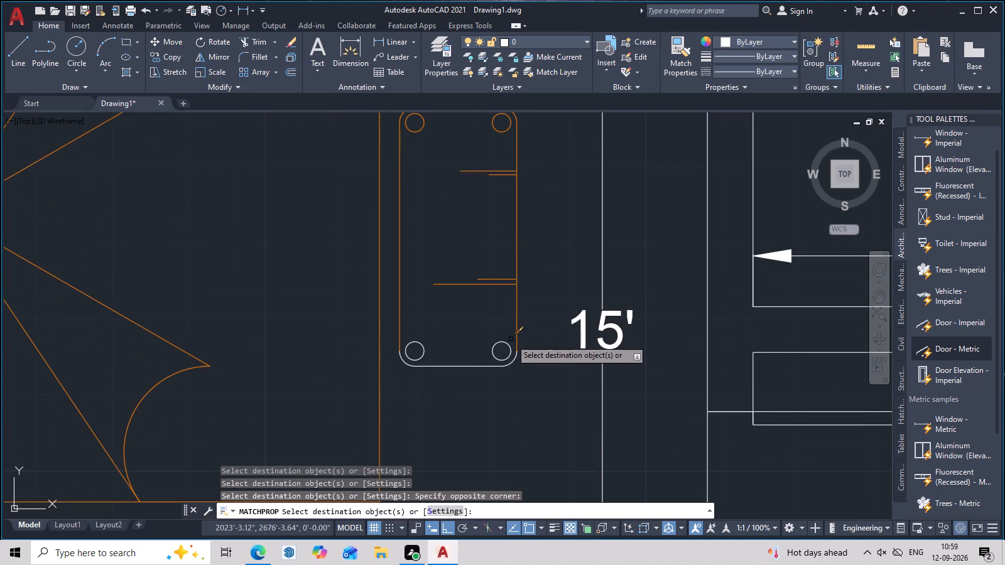
left_click(505, 342)
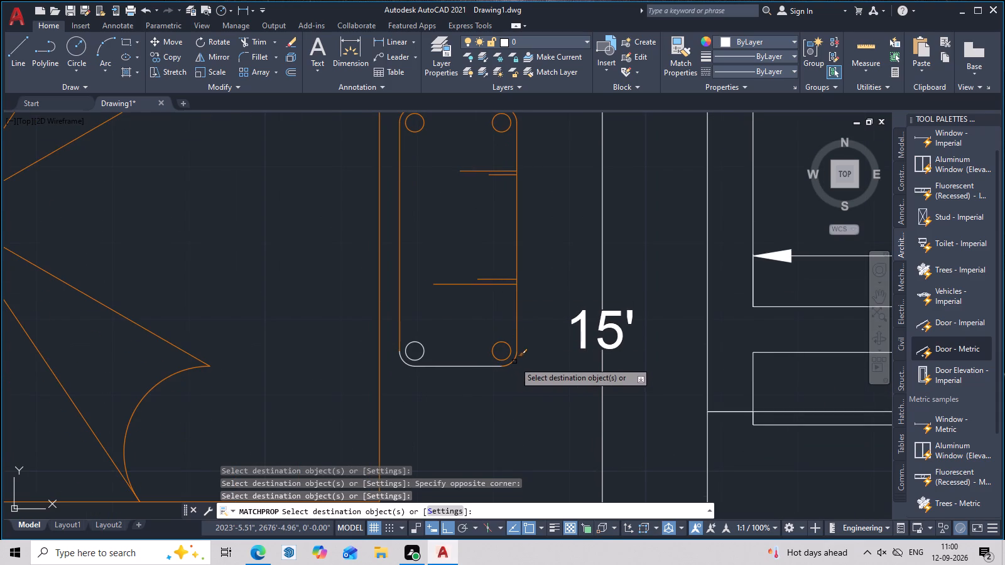
left_click(514, 362)
left_click(495, 366)
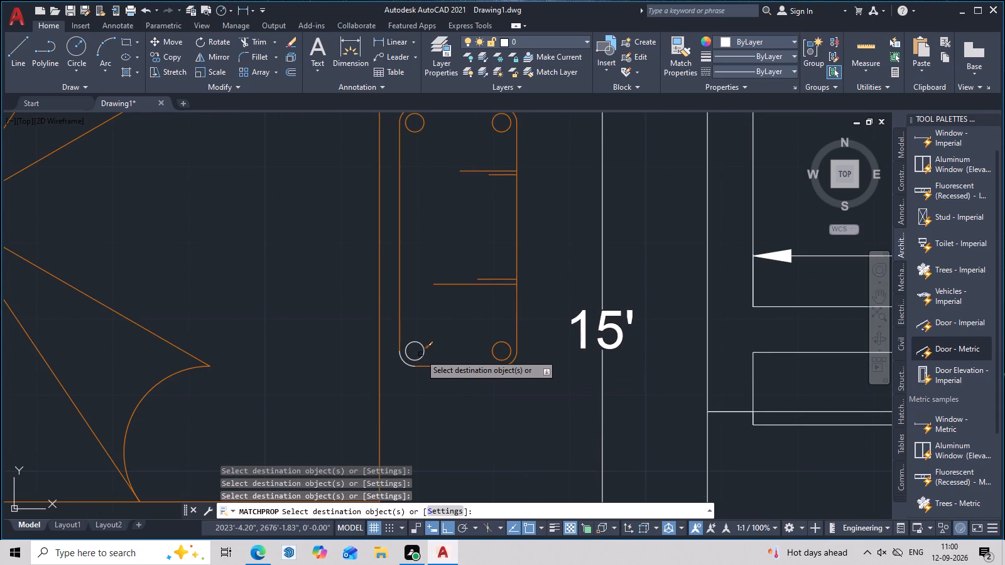
left_click(425, 354)
left_click(408, 363)
scroll(522, 340, "down", 3)
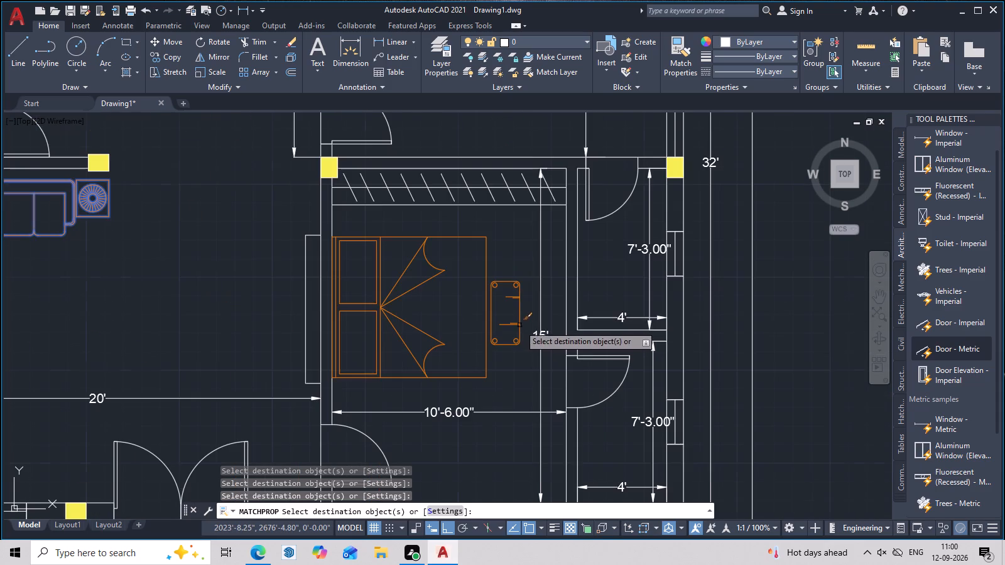
Match the furniture properties onto the upper bedroom's bed and the bench at its foot.
middle_click_drag(517, 264, 452, 422)
middle_click_drag(459, 163, 457, 255)
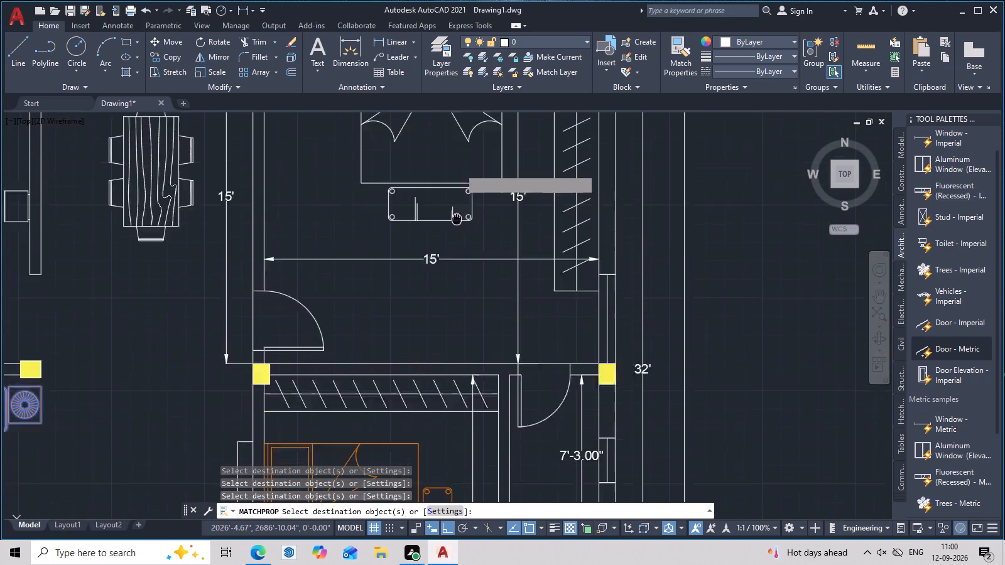
middle_click_drag(457, 255, 457, 273)
scroll(464, 272, "up", 2)
left_click(513, 141)
left_click_drag(513, 141, 357, 296)
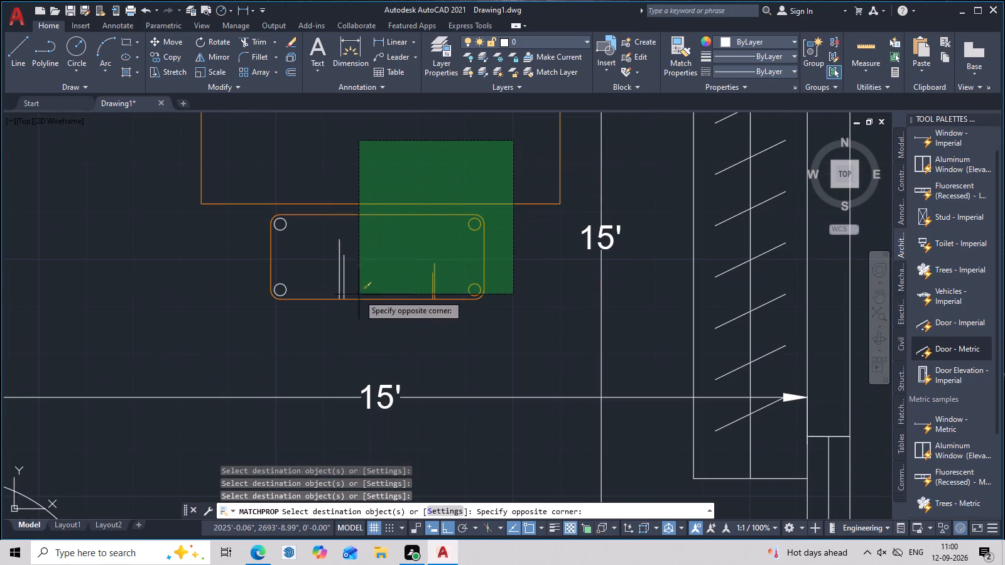
left_click_drag(357, 296, 215, 318)
double_click(221, 315)
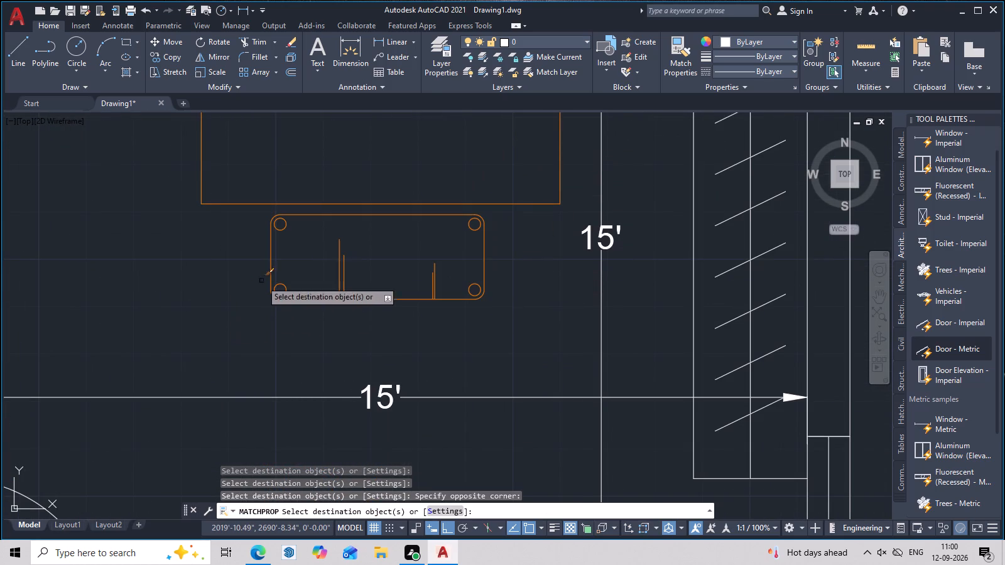
Match the furniture properties onto the dining table and its surrounding chairs.
scroll(315, 214, "down", 4)
middle_click_drag(315, 214, 504, 232)
scroll(403, 227, "up", 3)
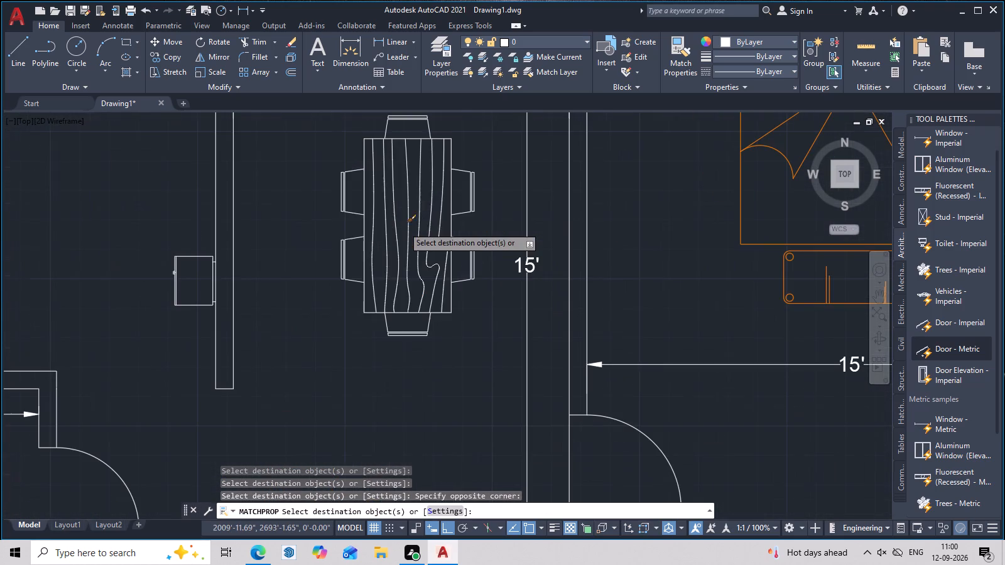
left_click(411, 223)
left_click(396, 234)
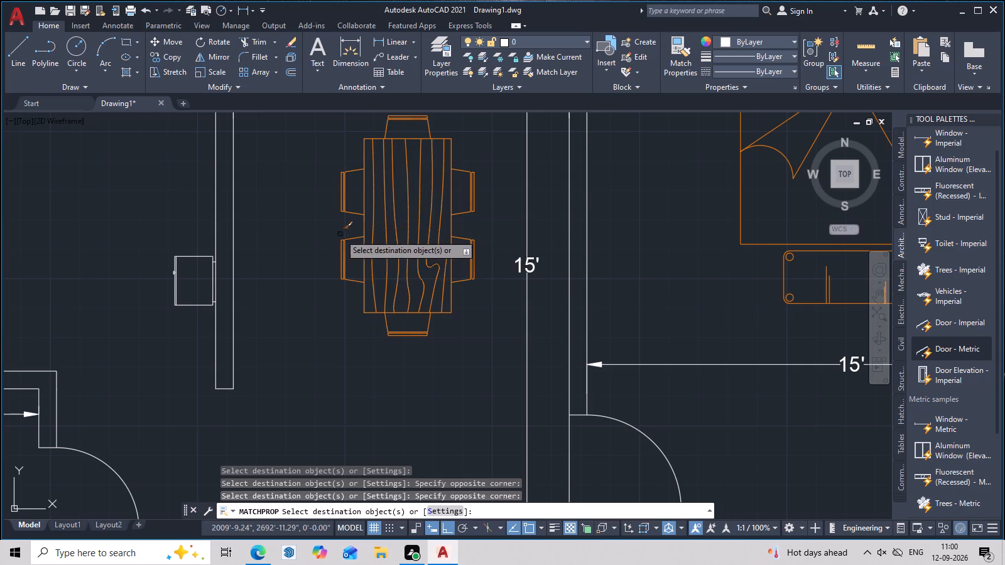
Match the furniture properties onto the small rectangular unit at the kitchen's inner wall and its two short connecting lines.
scroll(339, 235, "down", 3)
middle_click_drag(347, 239, 435, 249)
scroll(399, 255, "up", 3)
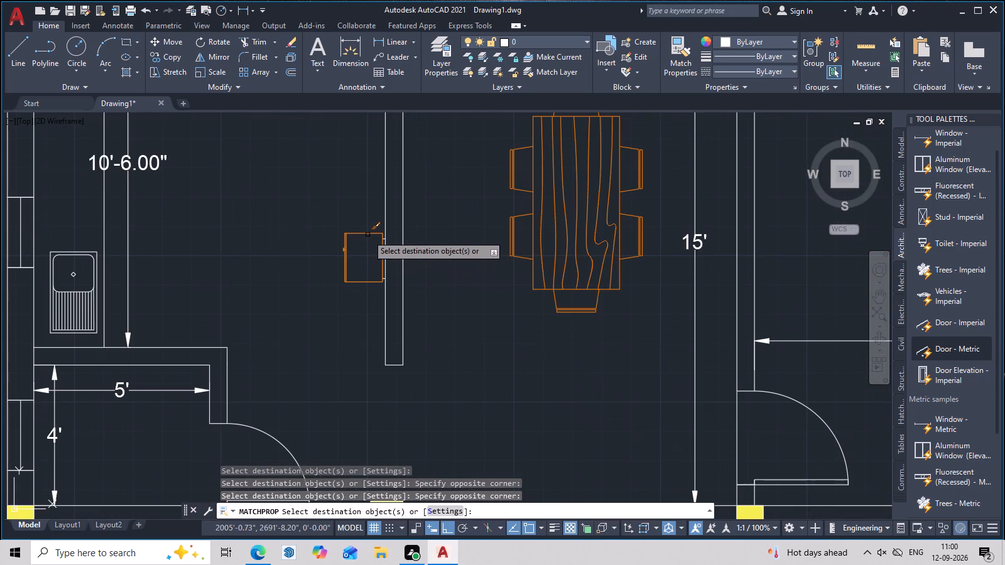
left_click(367, 235)
scroll(380, 242, "up", 3)
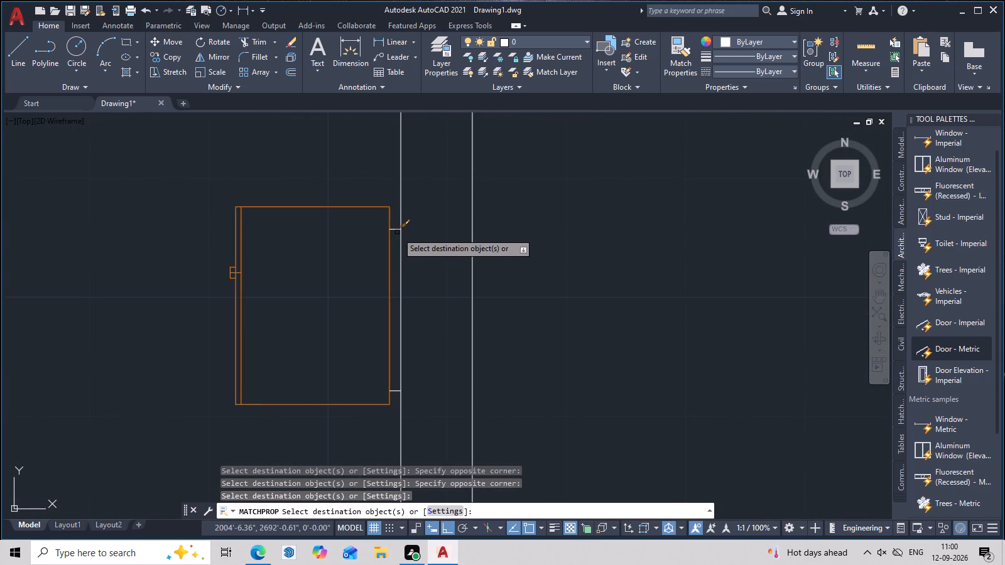
left_click(397, 229)
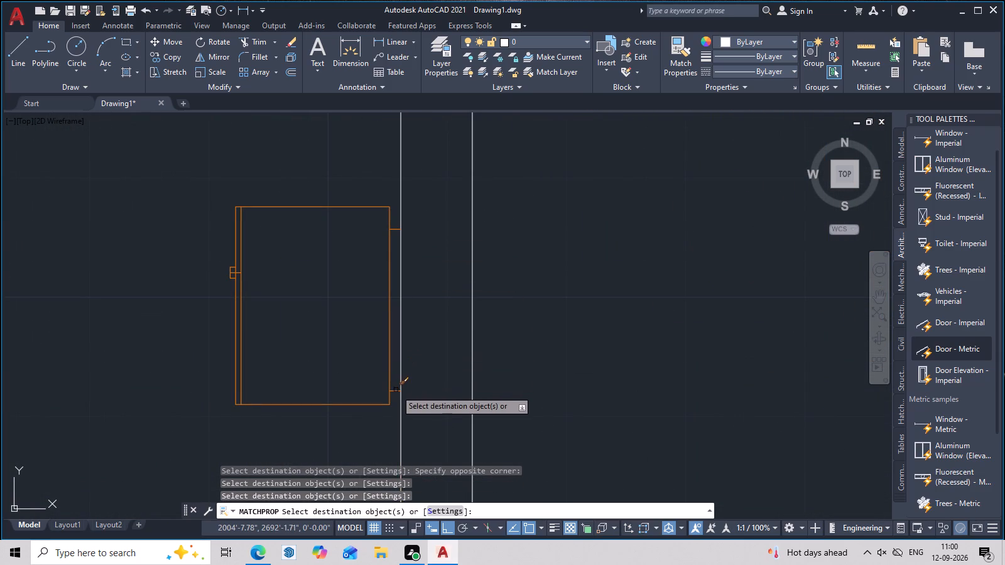
left_click(396, 390)
Match the furniture properties onto the kitchen sink's outer frame and the bowl's edges, upper corners and lower-left corner.
scroll(313, 238, "down", 3)
middle_click_drag(280, 229, 484, 264)
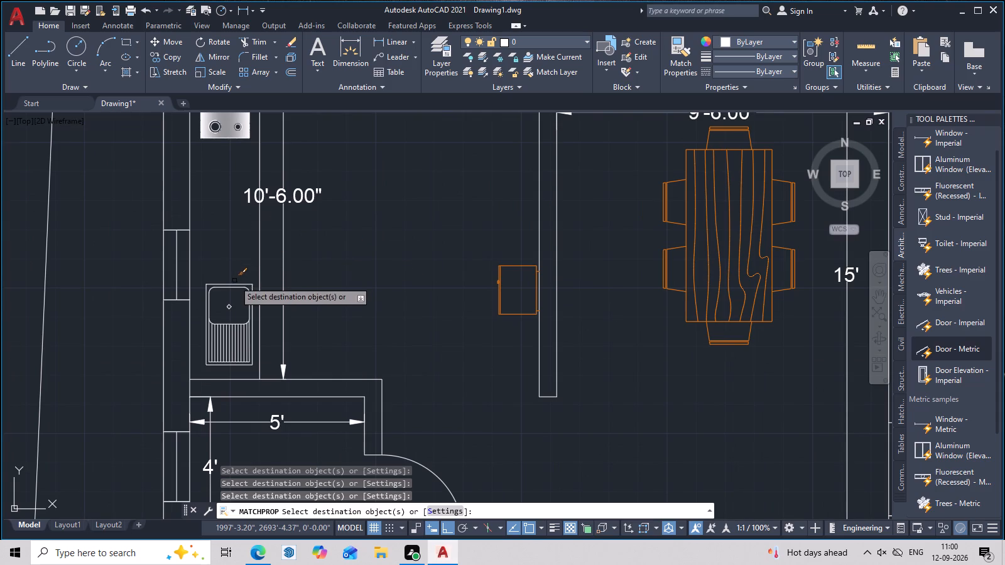
left_click(236, 285)
left_click(248, 288)
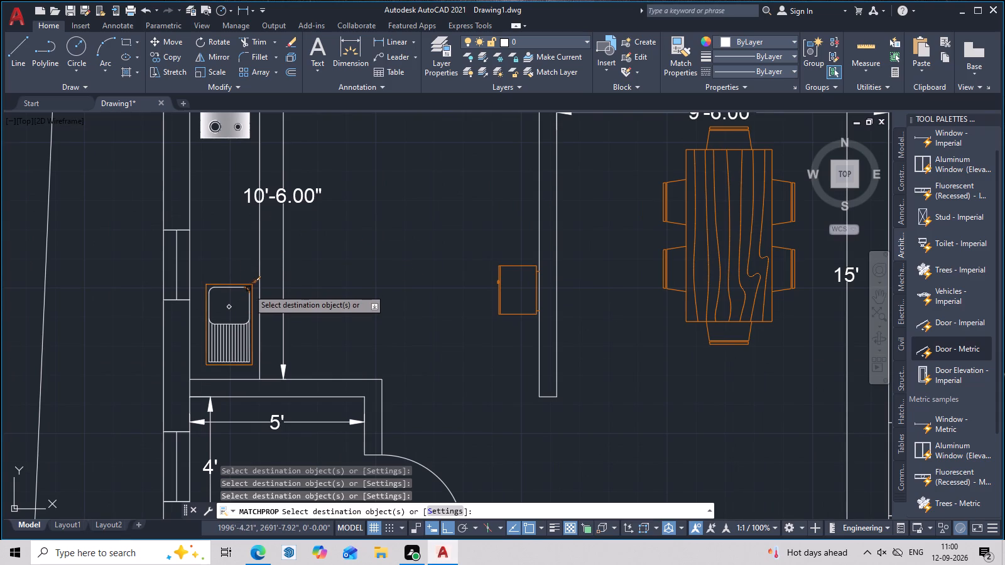
scroll(247, 293, "up", 3)
left_click(254, 304)
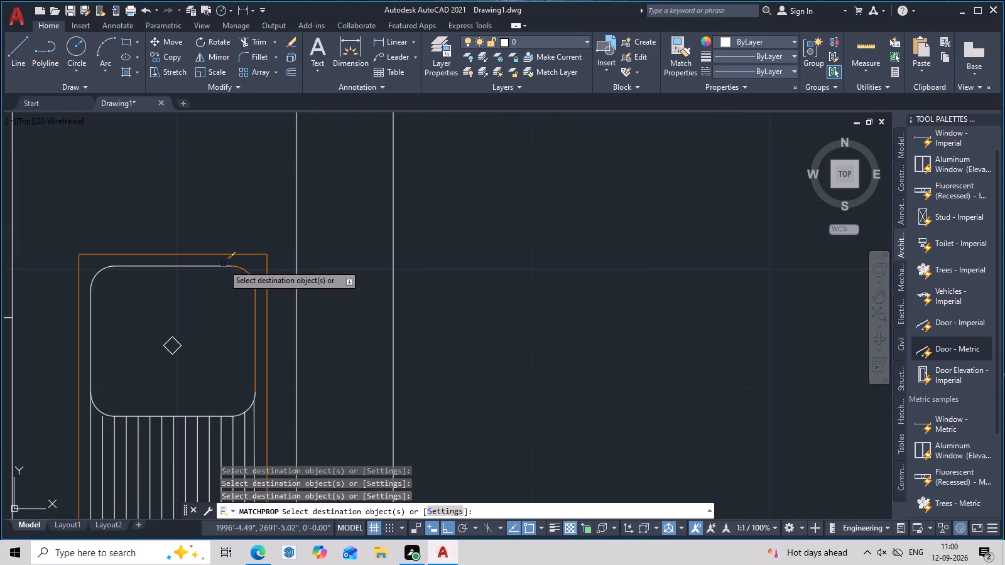
left_click(216, 267)
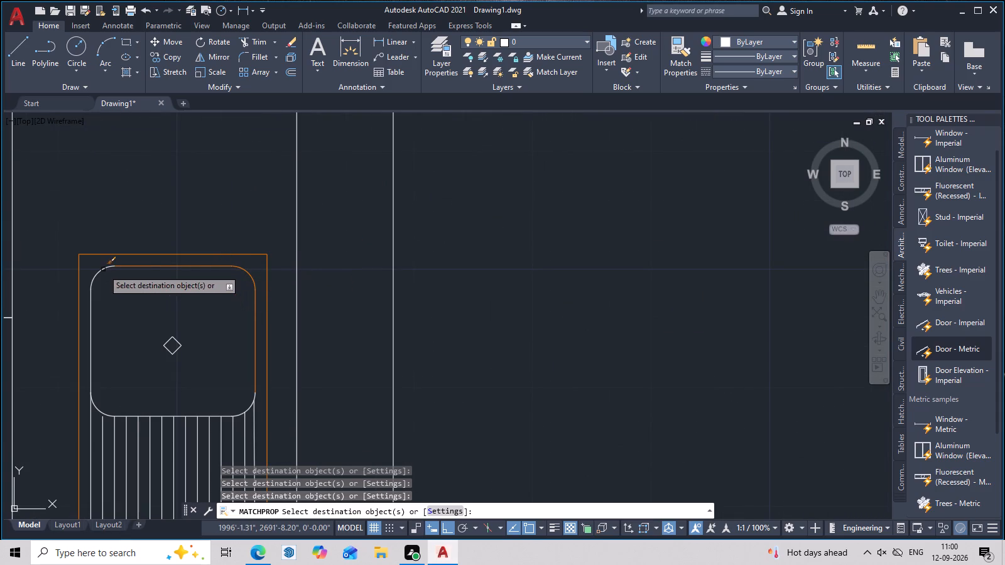
left_click(103, 269)
left_click(90, 302)
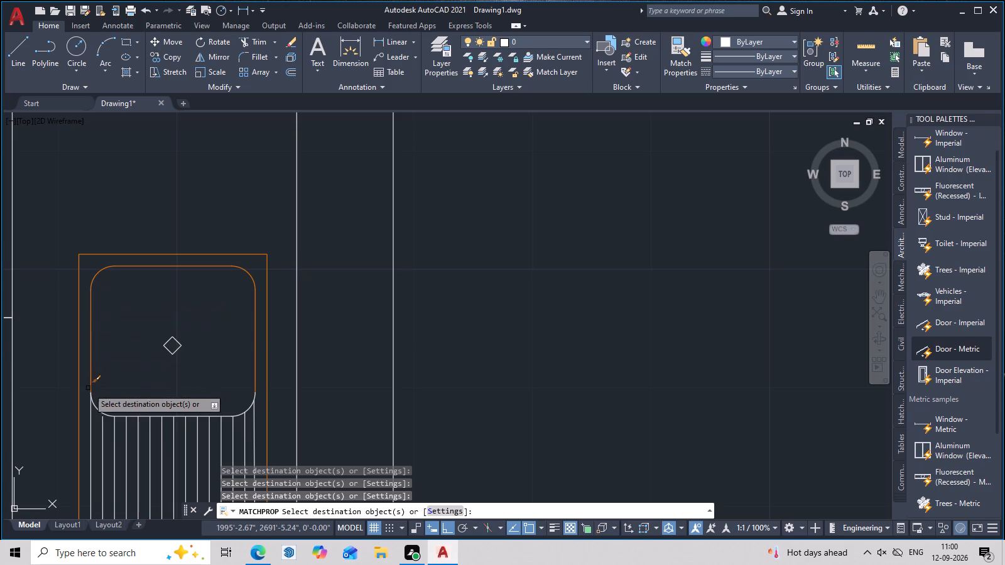
left_click(98, 407)
left_click(139, 417)
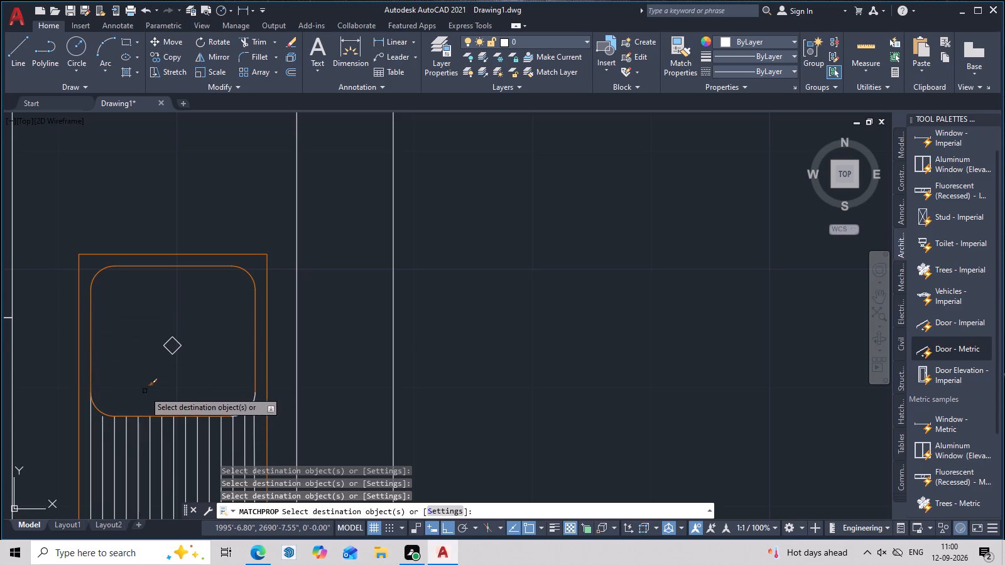
Match the furniture properties onto the sink's drainboard lines, its bottom edge and the bowl's remaining lower-right corner.
middle_click_drag(152, 389, 219, 262)
left_click_drag(344, 242, 264, 295)
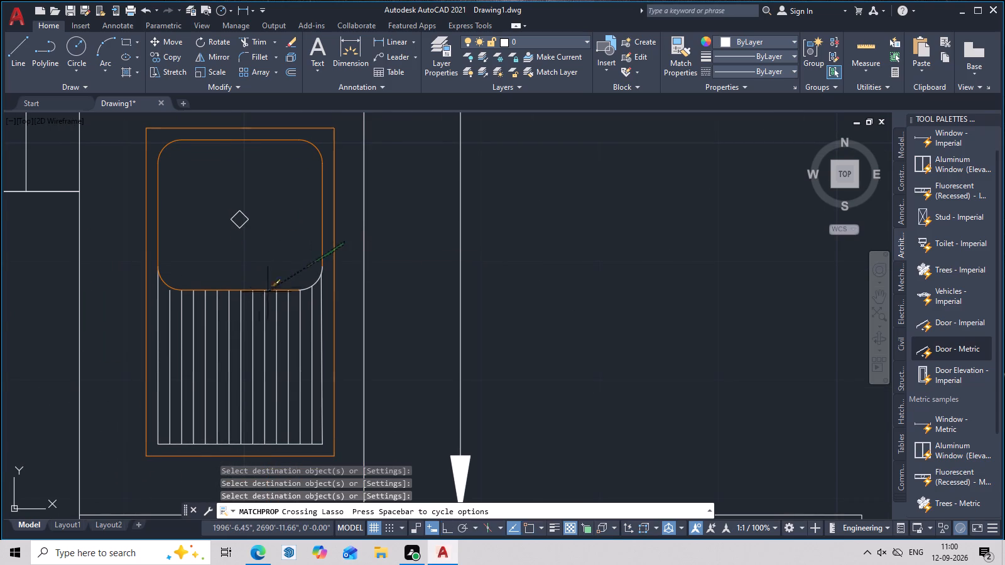
left_click_drag(264, 295, 136, 404)
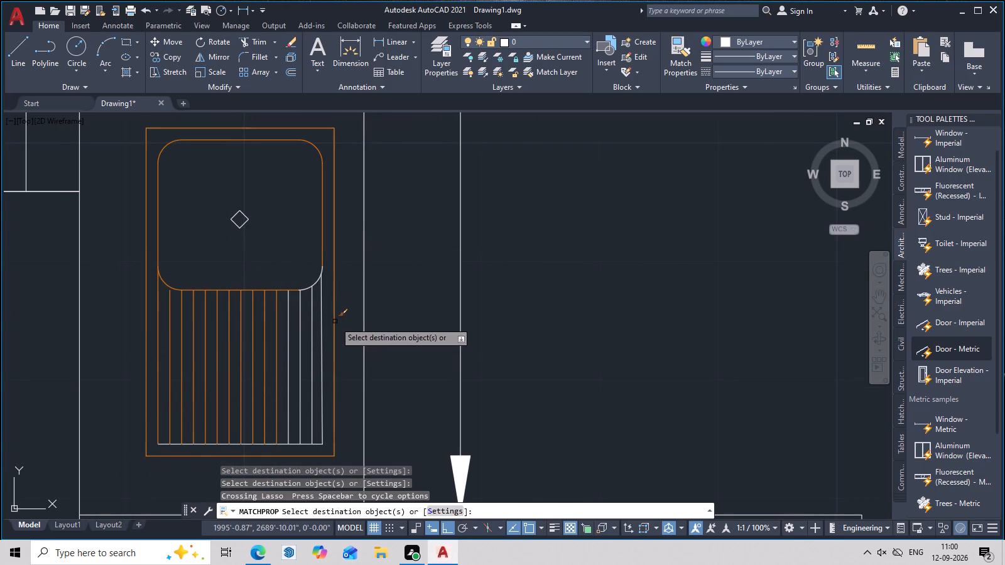
left_click(347, 303)
left_click_drag(347, 303, 178, 460)
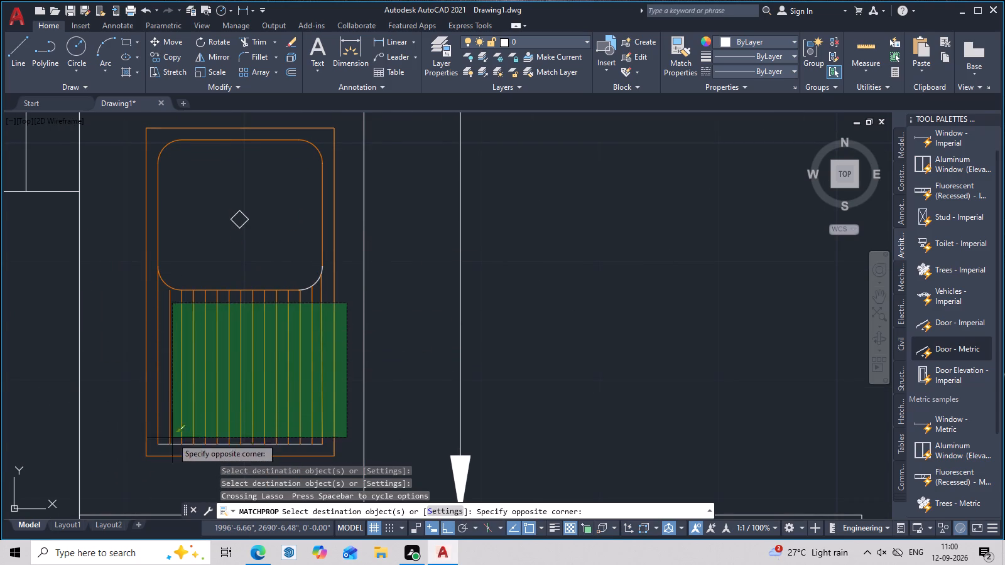
left_click(239, 250)
middle_click_drag(259, 283, 261, 269)
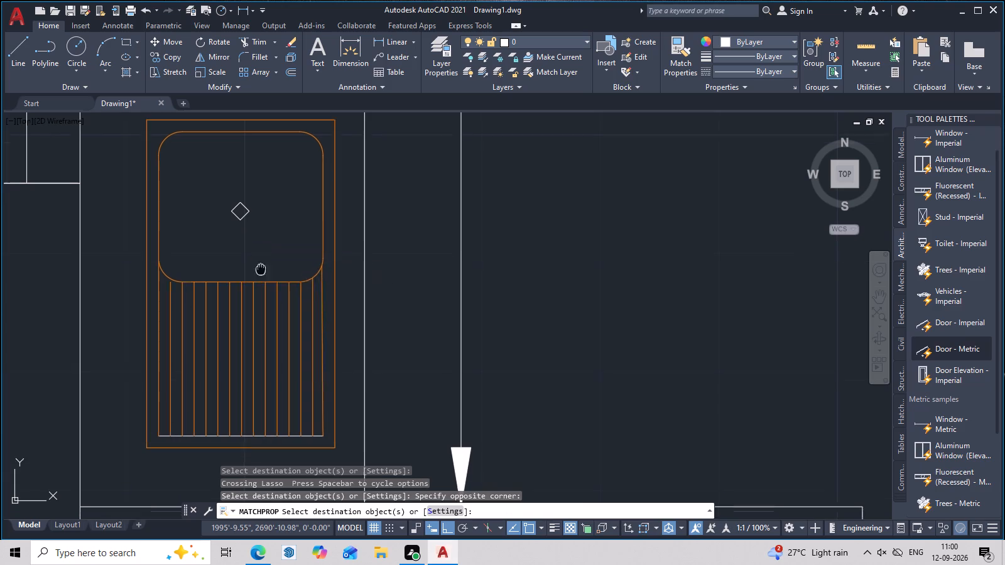
middle_click_drag(261, 269, 274, 184)
scroll(327, 291, "up", 2)
scroll(339, 295, "down", 2)
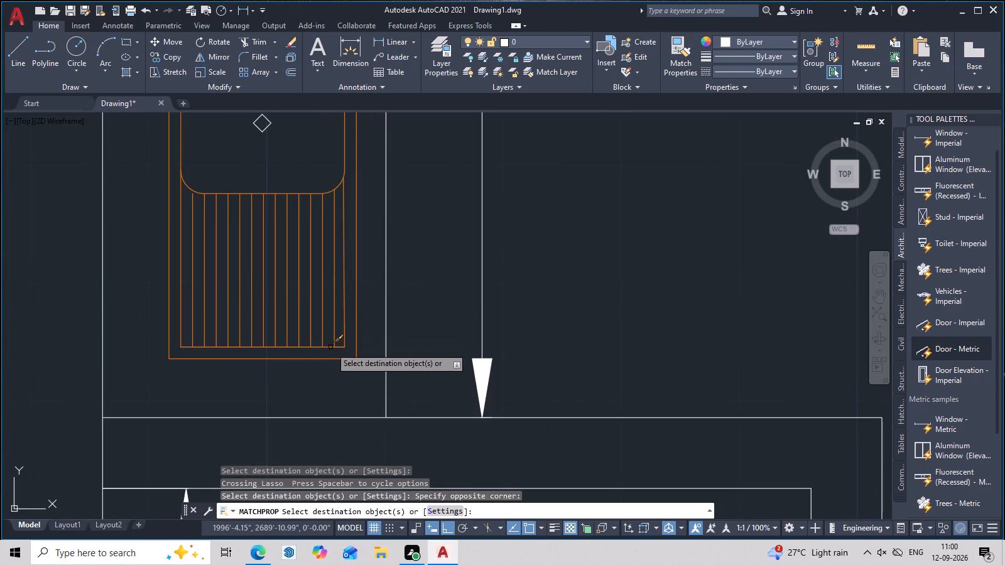
left_click(330, 347)
Match the furniture properties onto the small drain symbol inside the sink bowl.
scroll(251, 277, "down", 4)
middle_click_drag(256, 235, 260, 254)
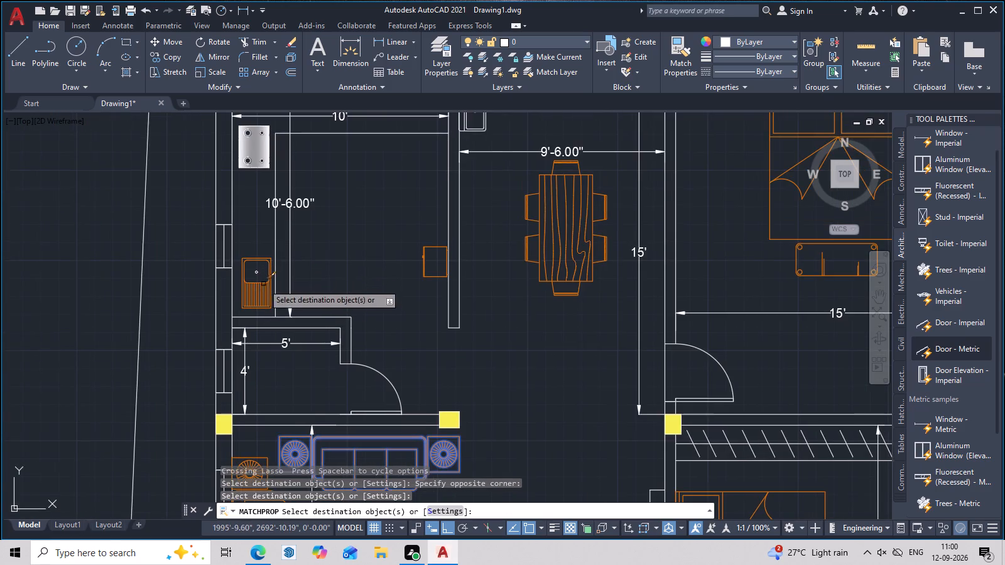
scroll(263, 284, "up", 3)
left_click(234, 240)
Match the furniture properties onto the kitchen stove and finish matching.
scroll(220, 157, "down", 3)
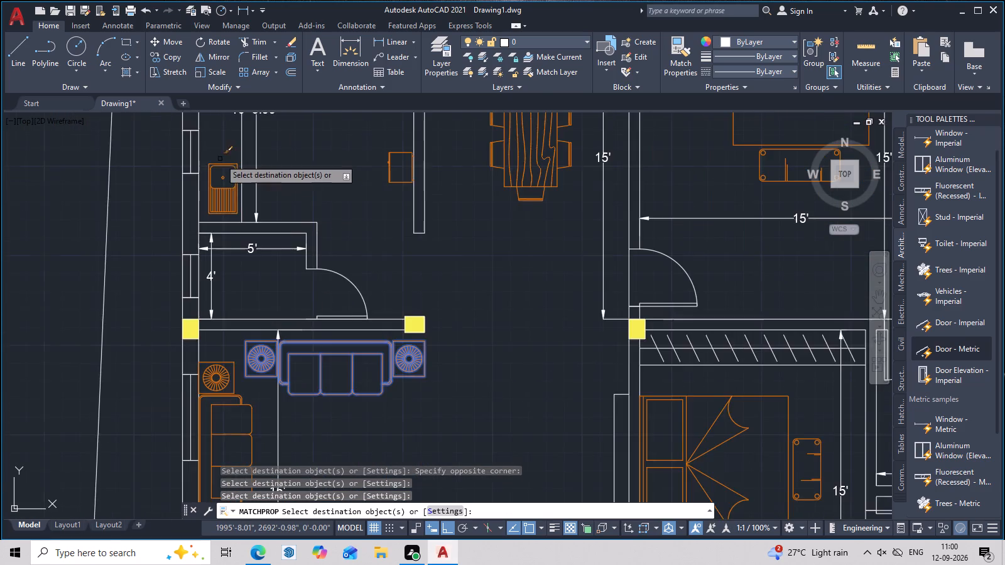
middle_click_drag(224, 163, 230, 293)
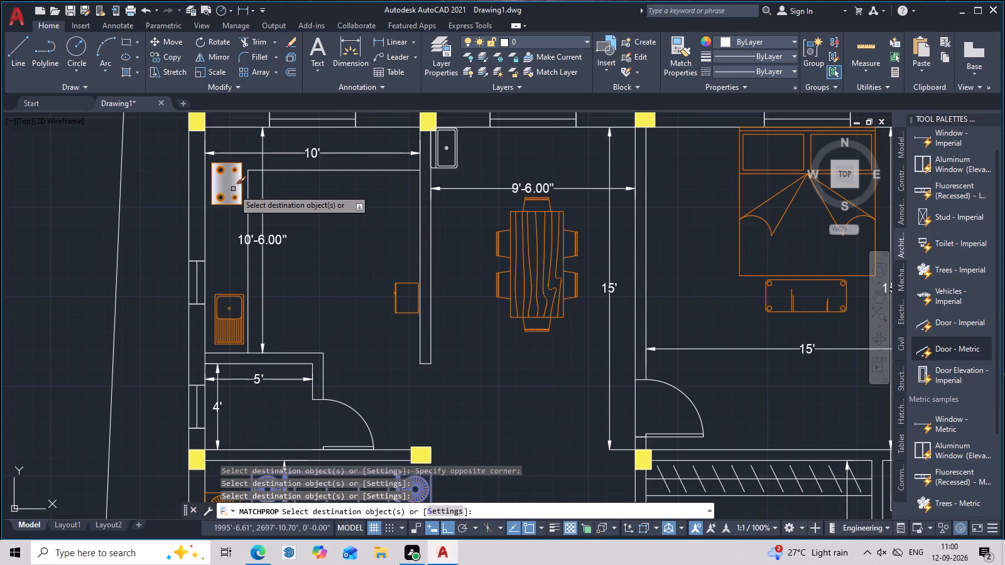
left_click(233, 189)
scroll(376, 215, "down", 2)
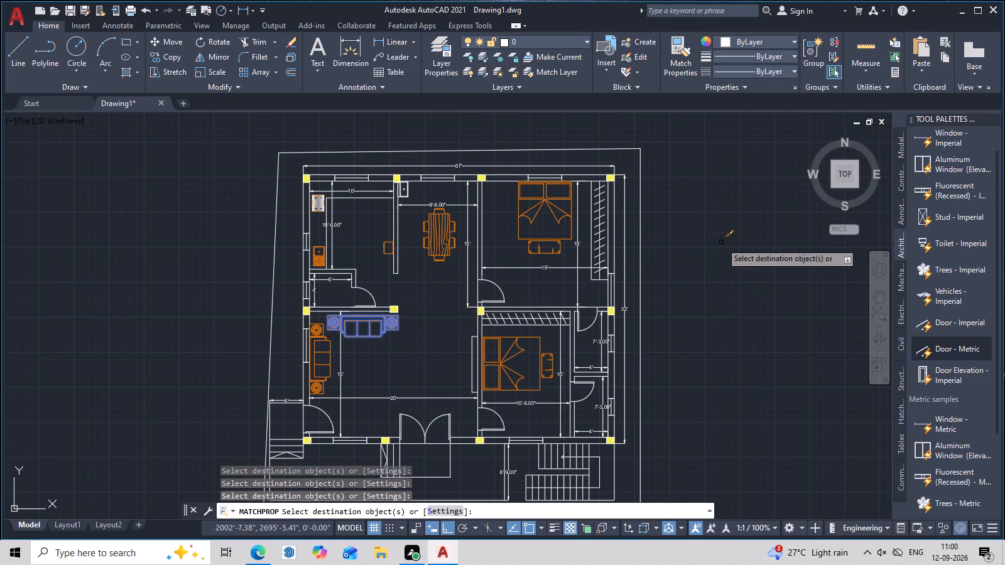
key("Escape")
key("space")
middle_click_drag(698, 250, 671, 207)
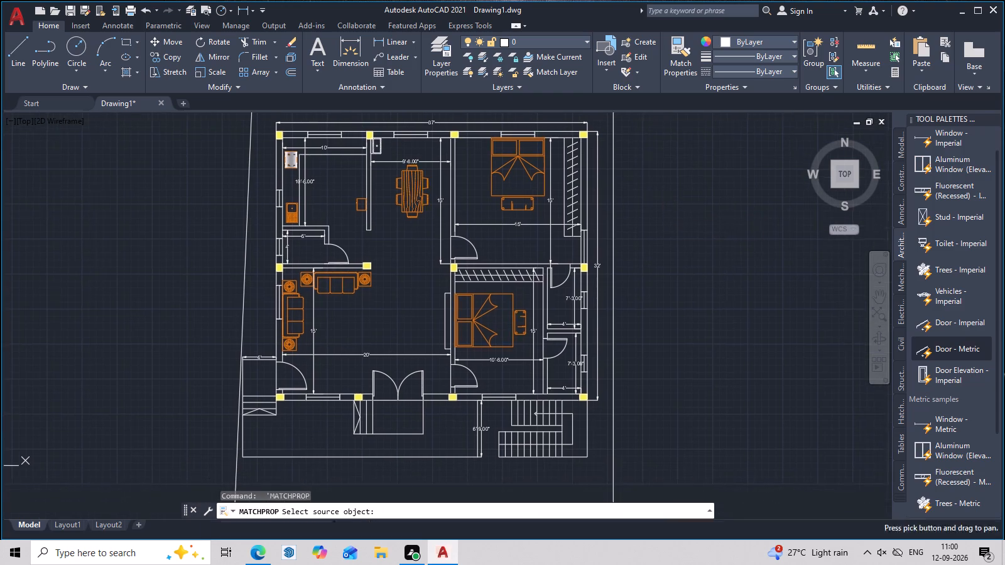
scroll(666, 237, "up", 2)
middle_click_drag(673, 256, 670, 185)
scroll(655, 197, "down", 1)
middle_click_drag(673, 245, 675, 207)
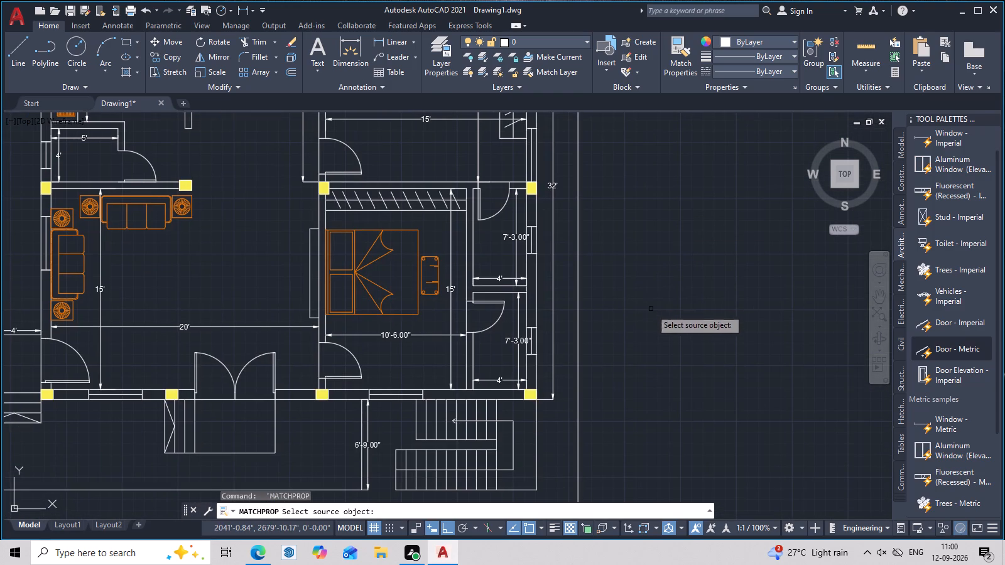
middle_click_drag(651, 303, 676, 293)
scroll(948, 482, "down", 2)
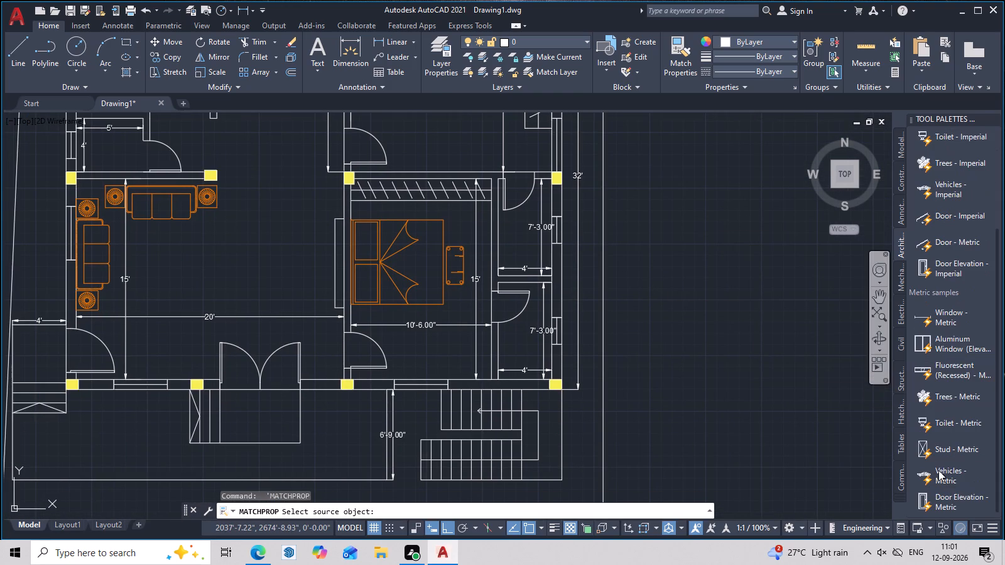
Insert a Toilet - Imperial block in the empty space east of the floor plan.
scroll(938, 470, "down", 3)
scroll(944, 286, "up", 3)
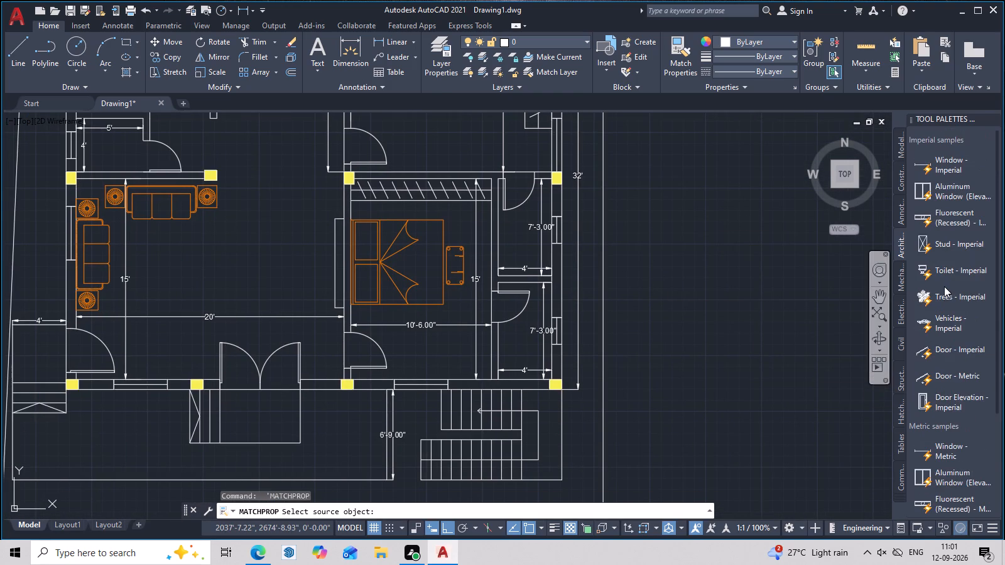
left_click(926, 268)
left_click_drag(926, 268, 750, 274)
left_click(750, 274)
left_click(760, 252)
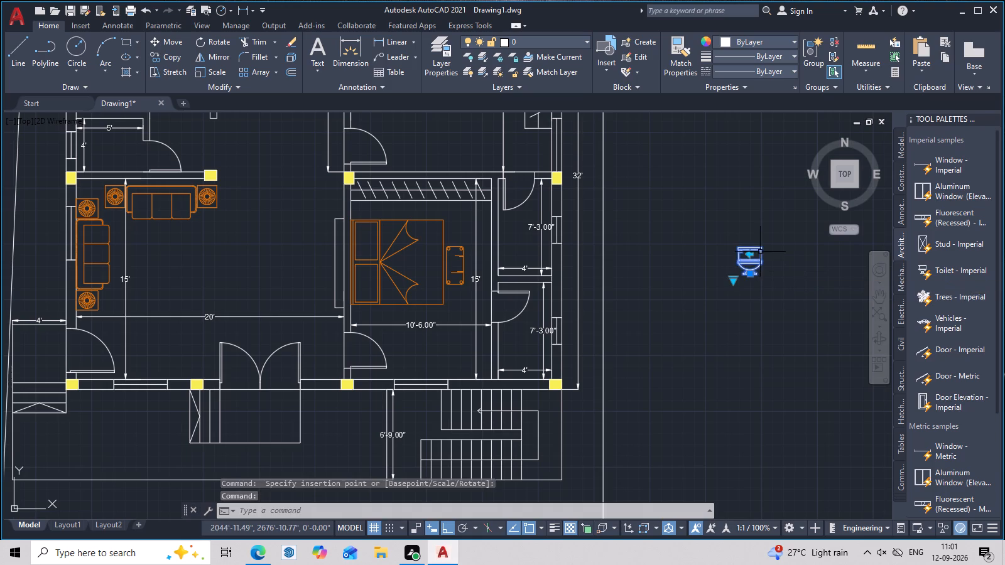
Switch the inserted toilet block's view to Elongated (Plan).
left_click(737, 282)
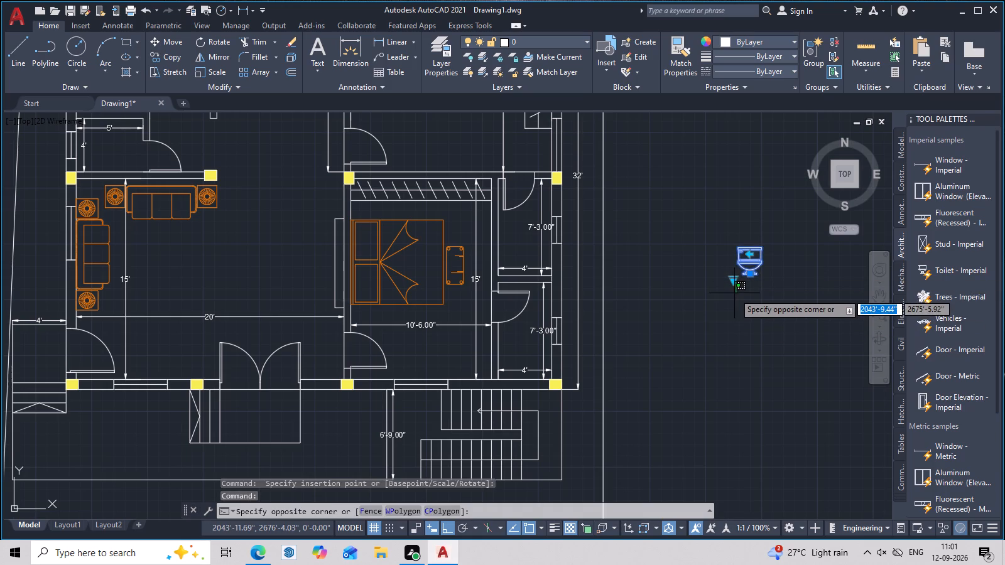
left_click(734, 286)
left_click(733, 284)
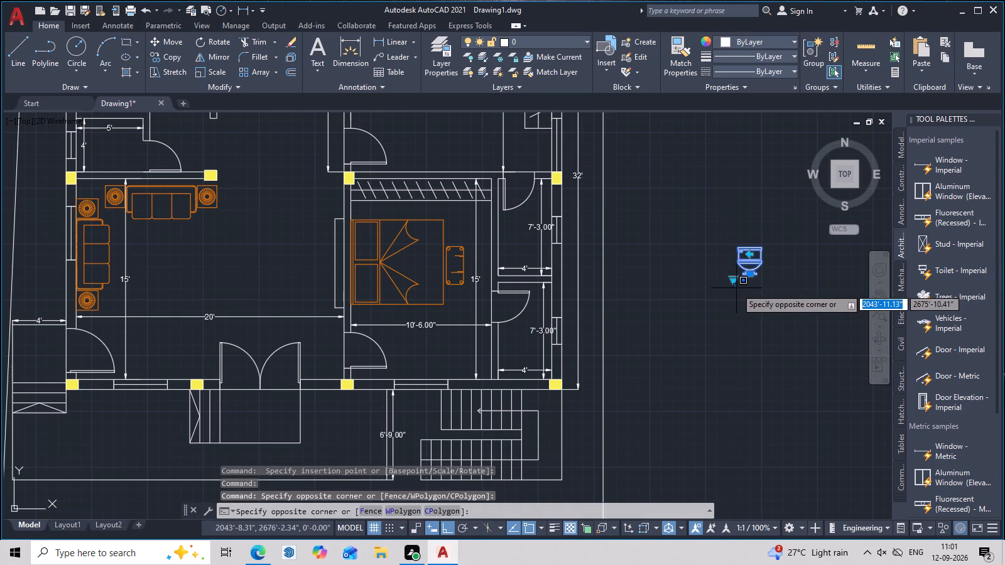
left_click(734, 281)
double_click(734, 281)
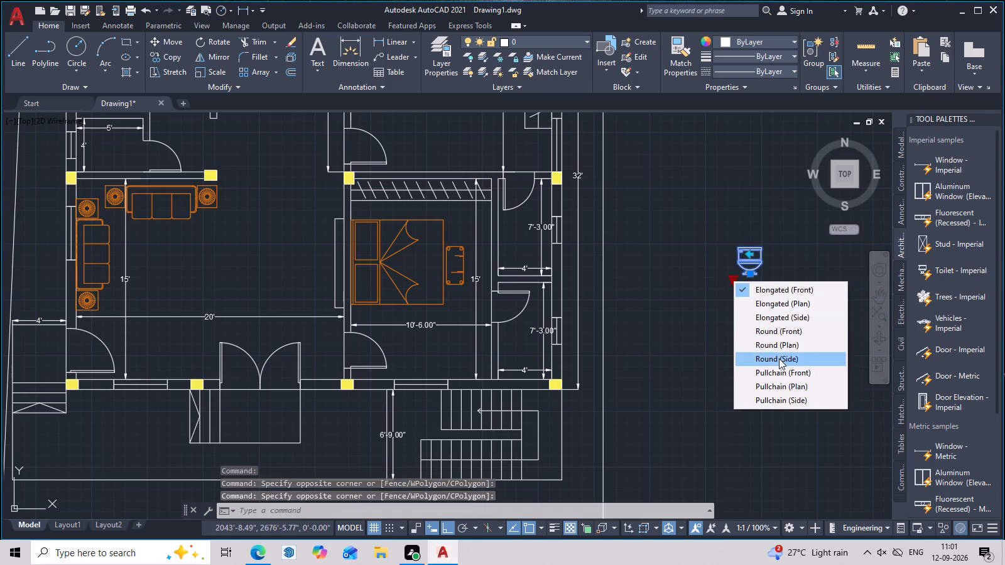
left_click(805, 302)
Rotate the toilet block 180° so its tank faces the south side.
scroll(793, 296, "up", 1)
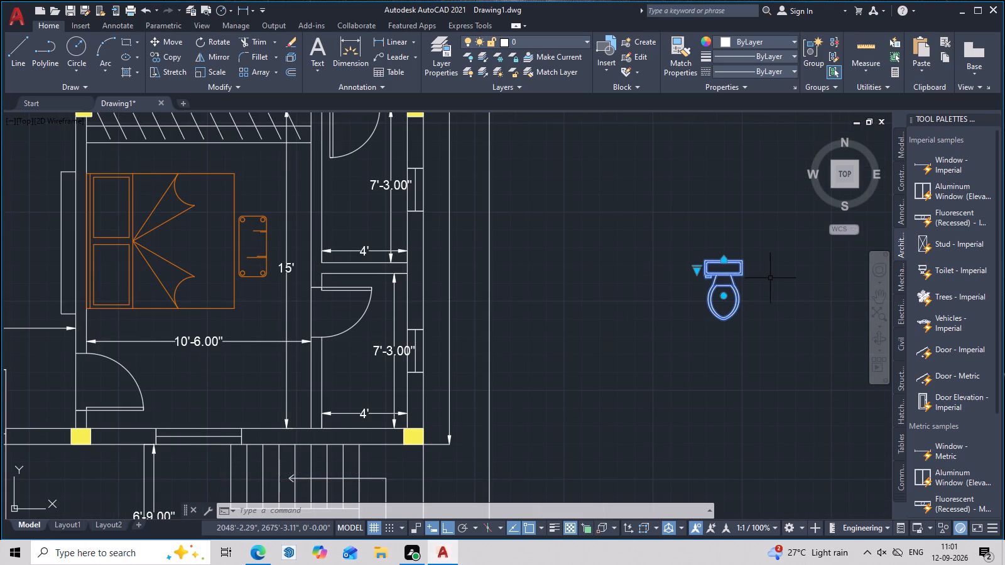
type("ro")
key("space")
left_click(693, 246)
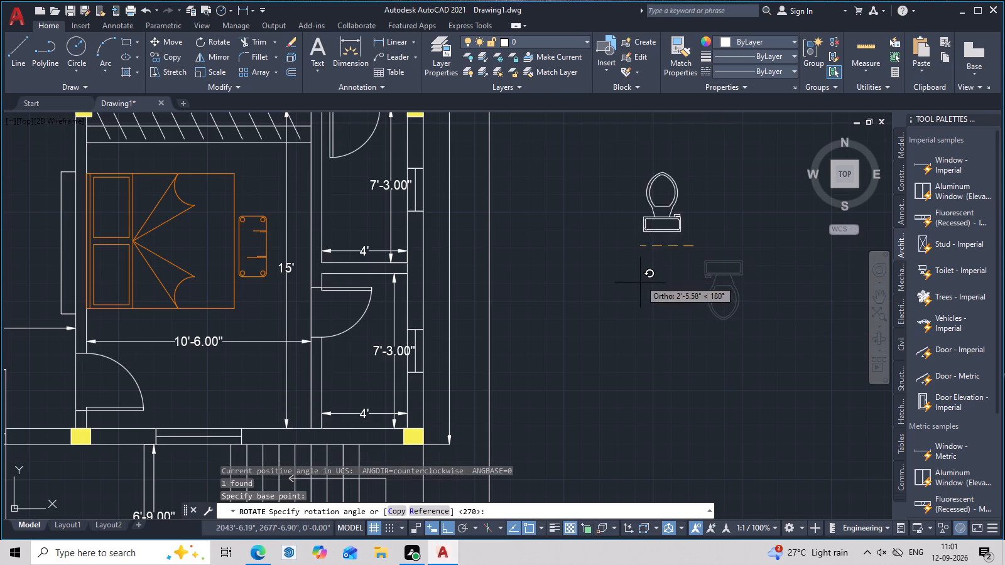
left_click(611, 286)
Move the toilet block by its tank's rear midpoint into the southeast bathroom, placing the tank against the south wall.
left_click_drag(719, 198, 707, 202)
left_click_drag(695, 207, 646, 240)
left_click(644, 241)
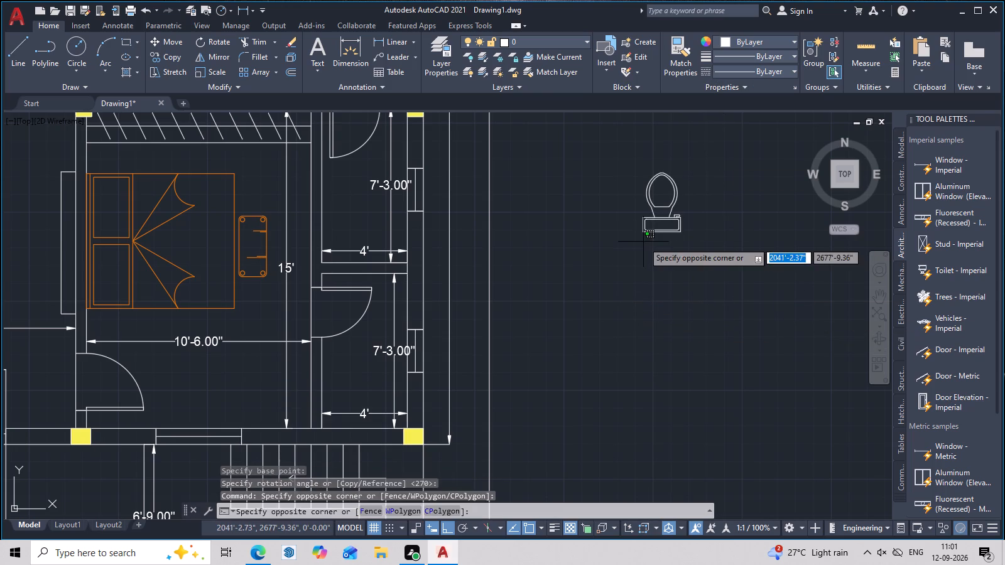
left_click(688, 195)
left_click_drag(666, 202, 635, 220)
left_click(634, 221)
key("m")
key("space")
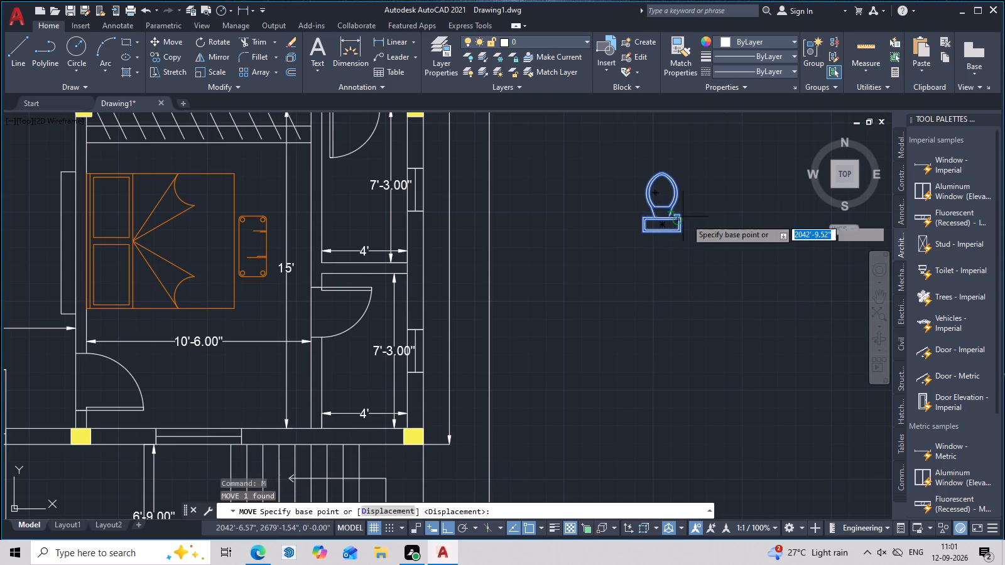
scroll(693, 231, "up", 2)
double_click(614, 236)
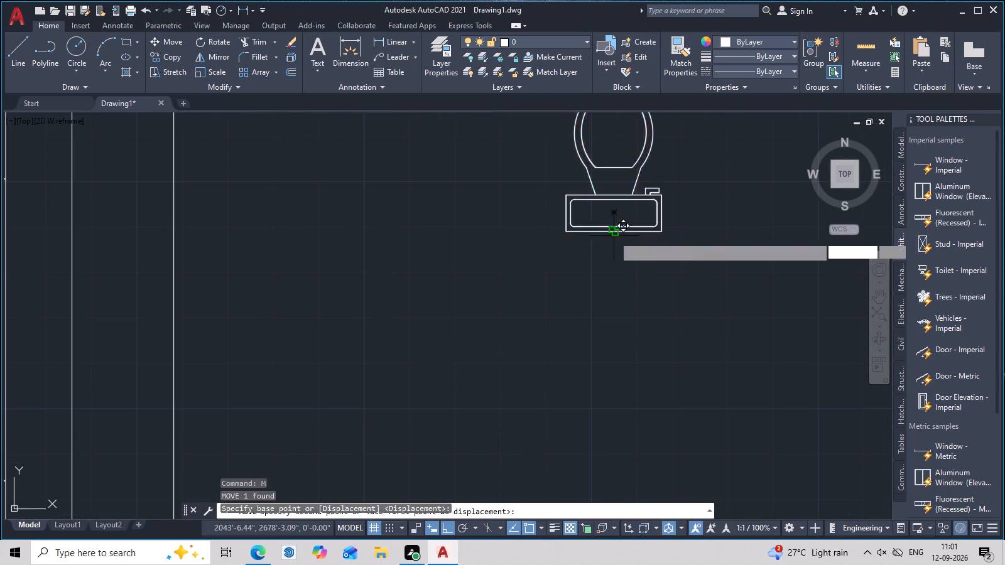
scroll(509, 318, "down", 3)
middle_click_drag(523, 321, 580, 303)
key("F8")
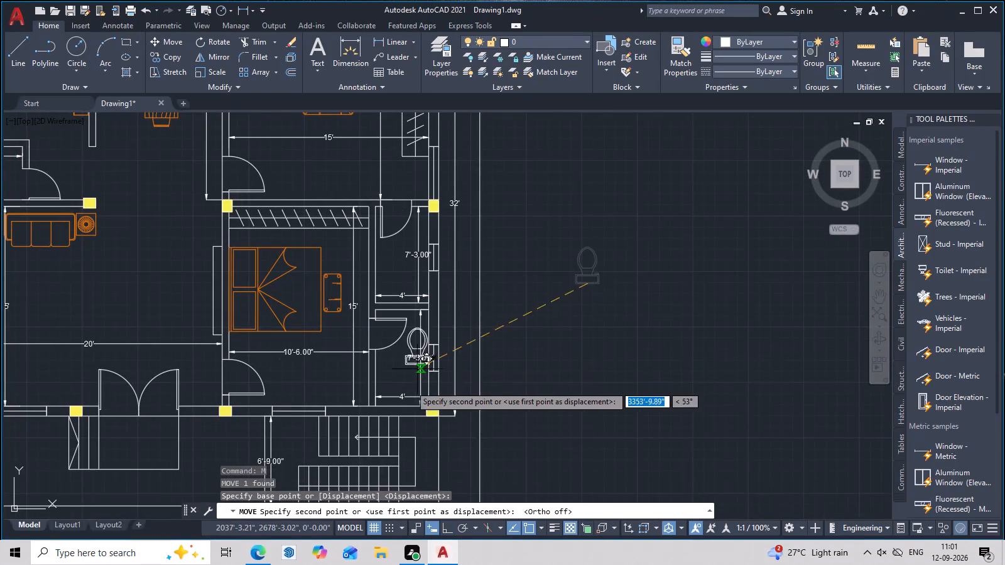
scroll(408, 399, "up", 2)
middle_click_drag(406, 406, 442, 289)
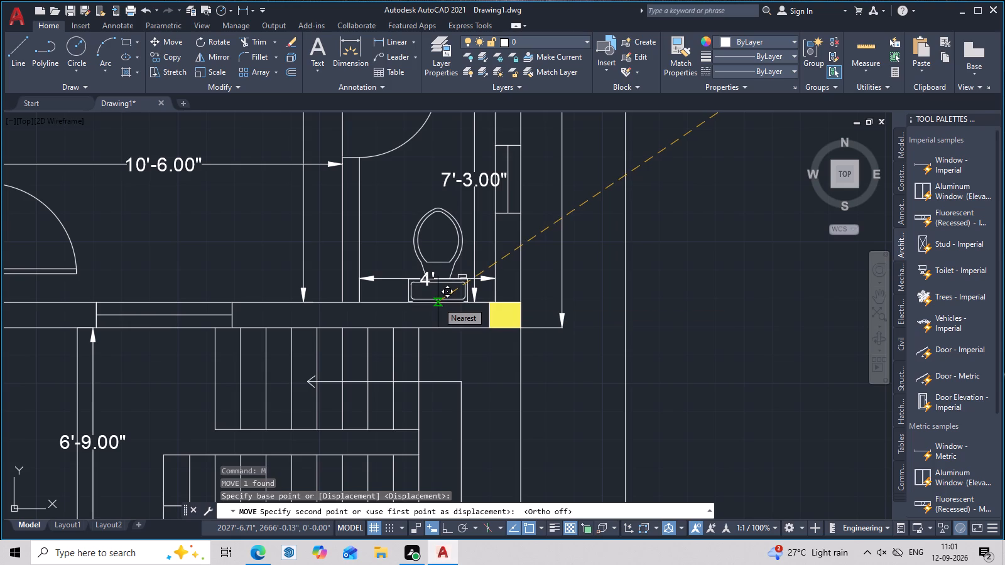
scroll(438, 302, "up", 2)
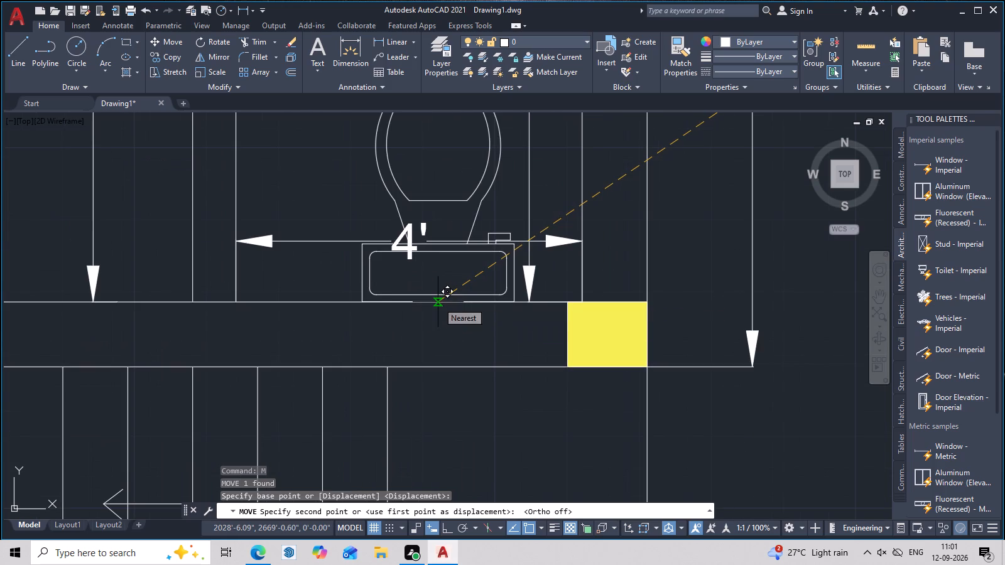
left_click(438, 302)
scroll(476, 287, "down", 3)
key("Escape")
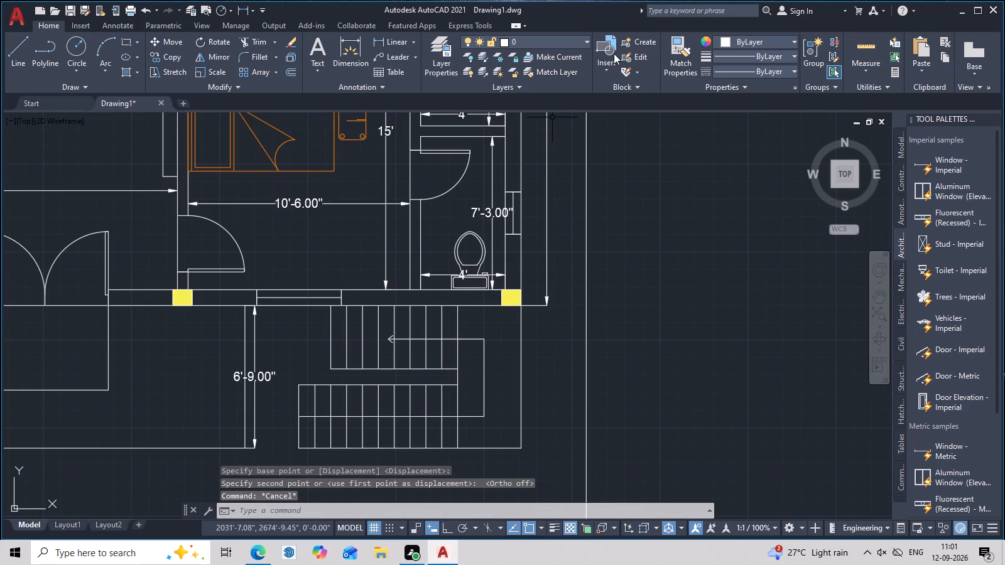
Match the southern bedroom bed's furniture properties onto the toilet in the southeast bathroom.
double_click(693, 46)
left_click(333, 144)
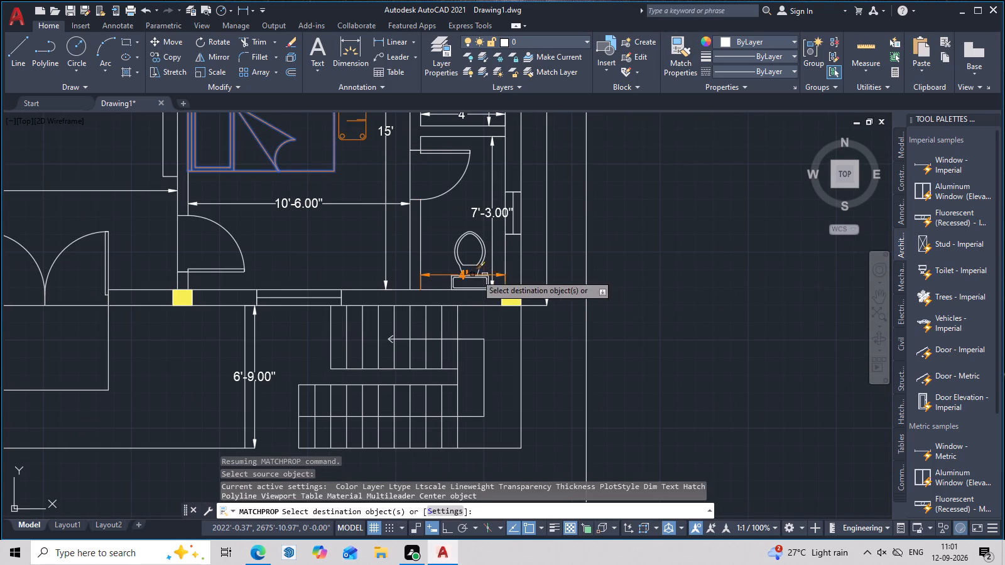
double_click(484, 247)
key("Escape")
Match the northeast bedroom bed's furniture properties onto that room's wardrobe outline, rod line and hanger lines.
scroll(639, 267, "down", 2)
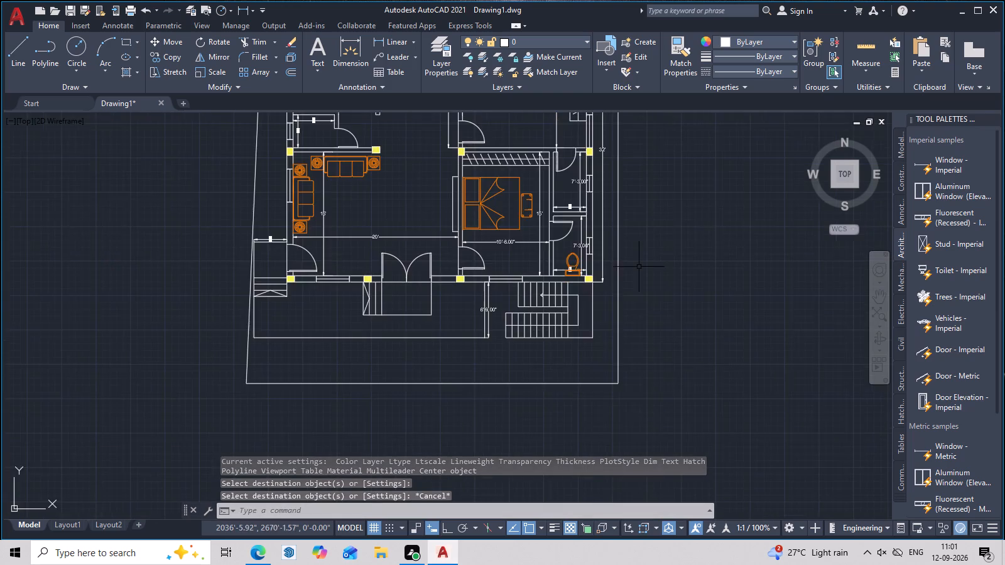
middle_click_drag(639, 268, 627, 372)
middle_click_drag(622, 282, 620, 307)
scroll(617, 308, "up", 1)
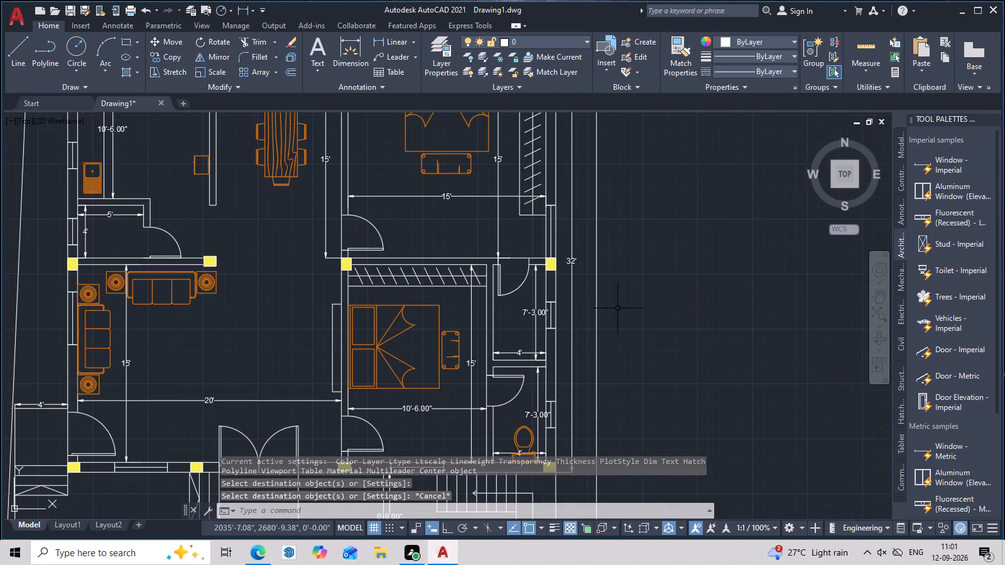
left_click(682, 40)
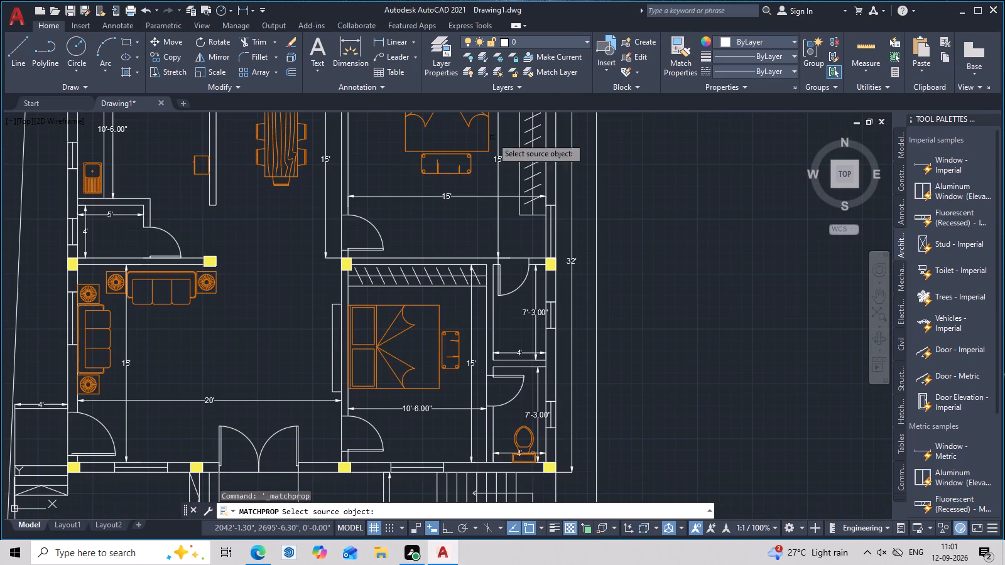
left_click(475, 149)
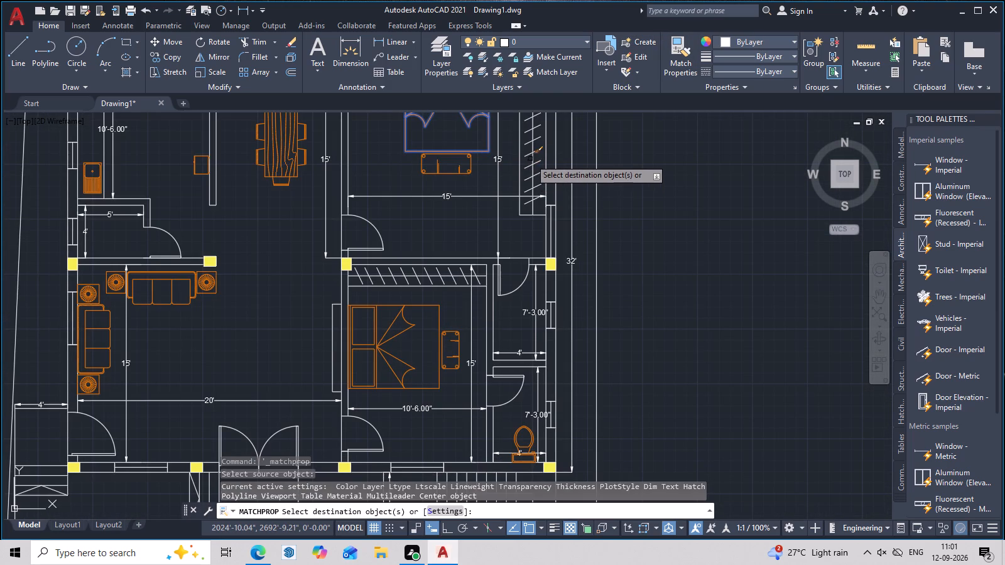
middle_click_drag(530, 158, 525, 225)
scroll(528, 151, "up", 3)
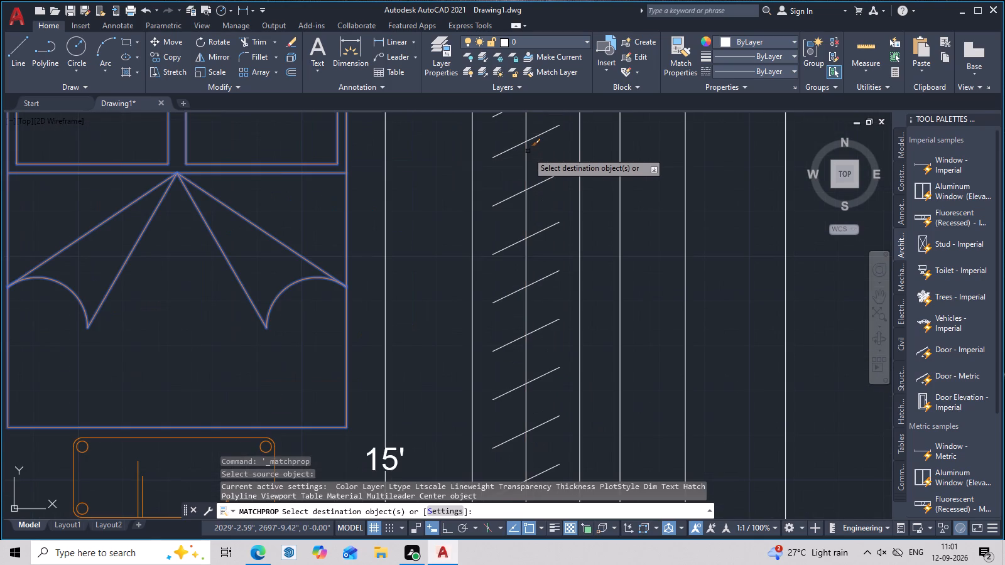
left_click(526, 153)
left_click(542, 136)
scroll(539, 136, "down", 1)
middle_click_drag(537, 190, 536, 250)
left_click(544, 170)
double_click(496, 171)
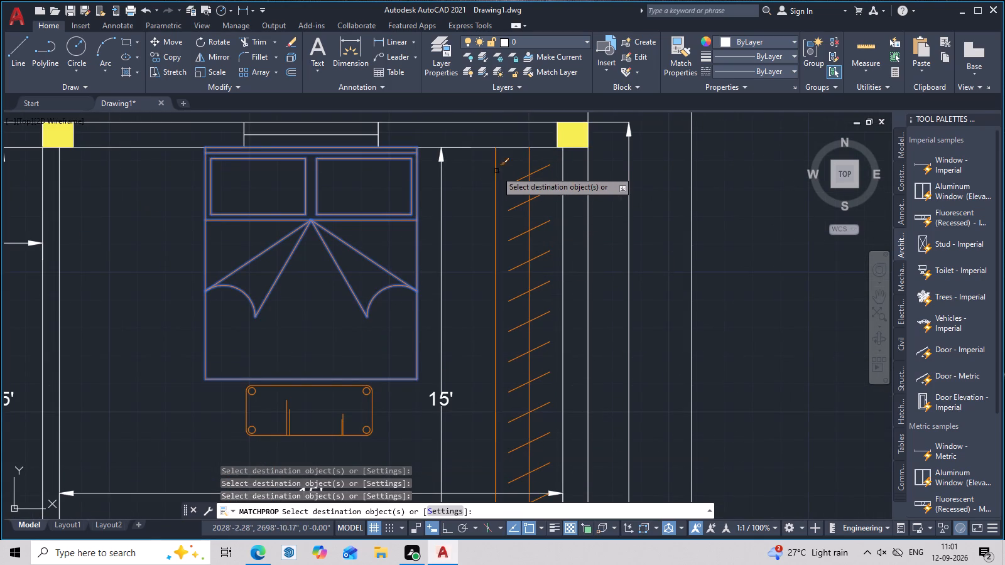
scroll(499, 180, "down", 2)
middle_click_drag(516, 248, 510, 159)
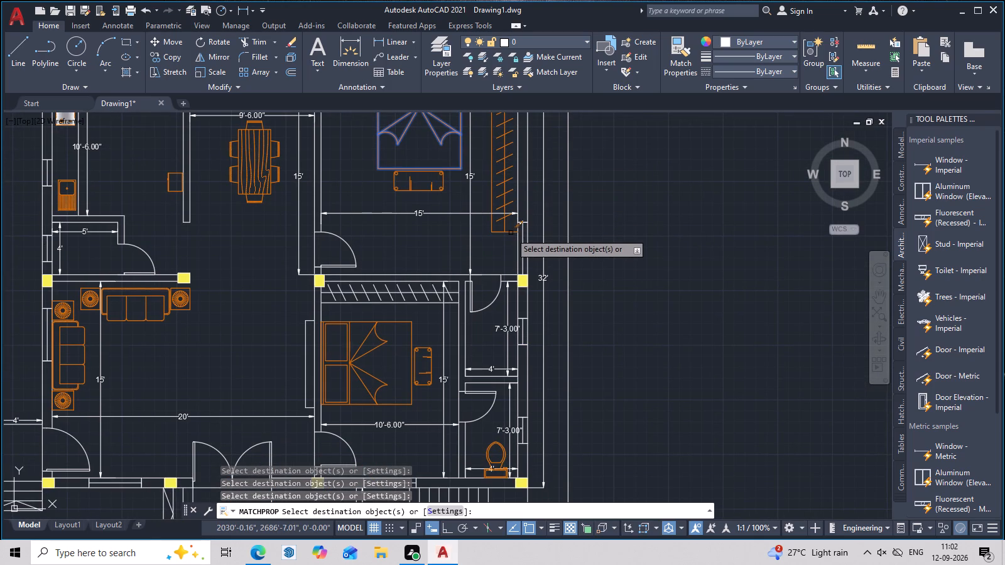
left_click(511, 233)
Match the furniture properties onto the southern bedroom wardrobe's hanger lines, front line and rod line.
left_click(433, 291)
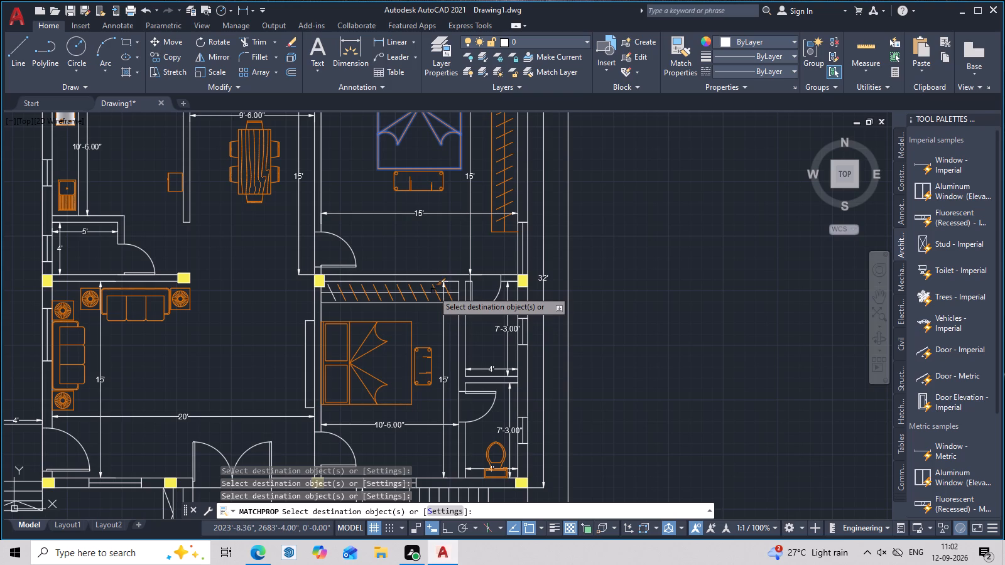
left_click(332, 300)
left_click(335, 298)
scroll(332, 300, "up", 2)
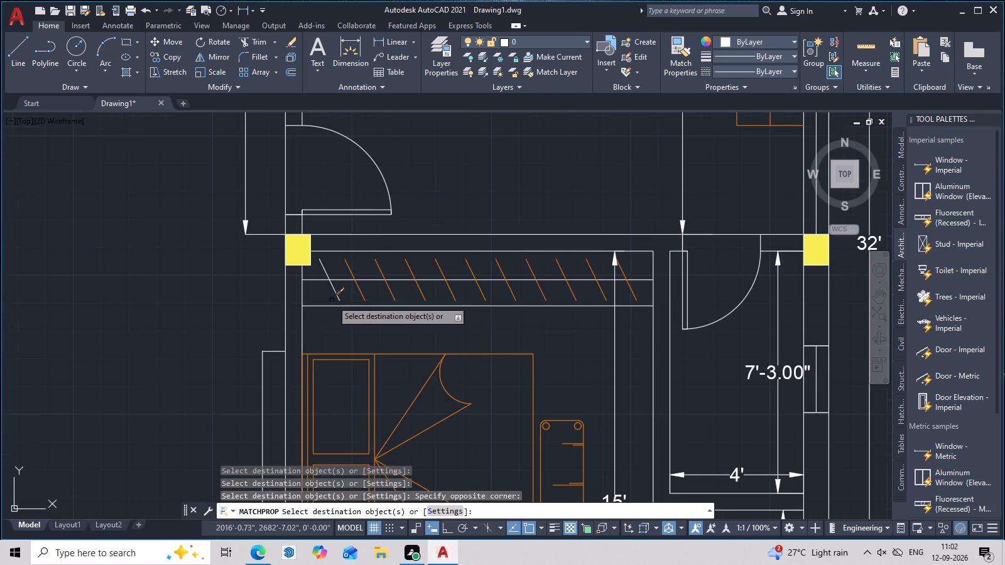
left_click(334, 288)
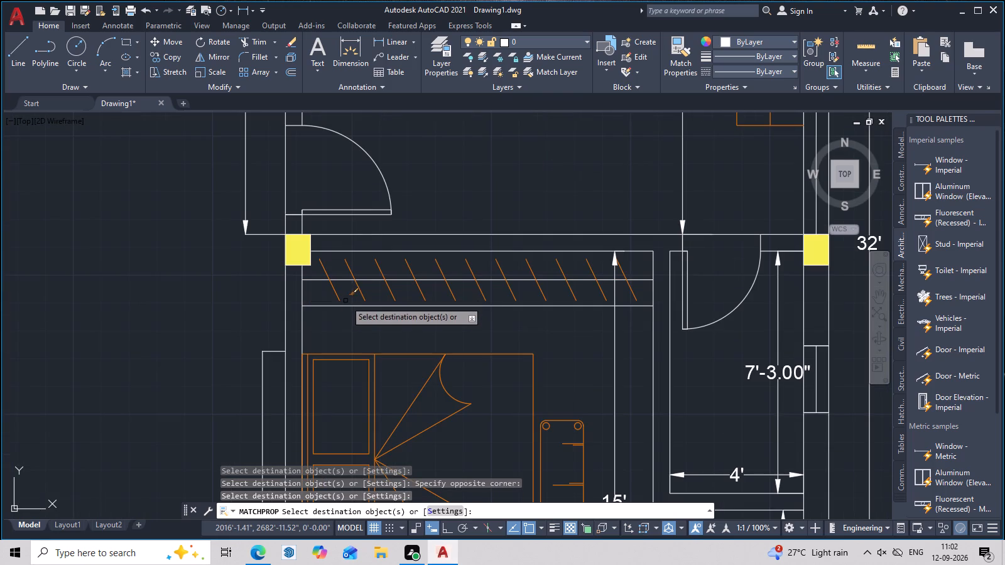
left_click(346, 308)
left_click(409, 281)
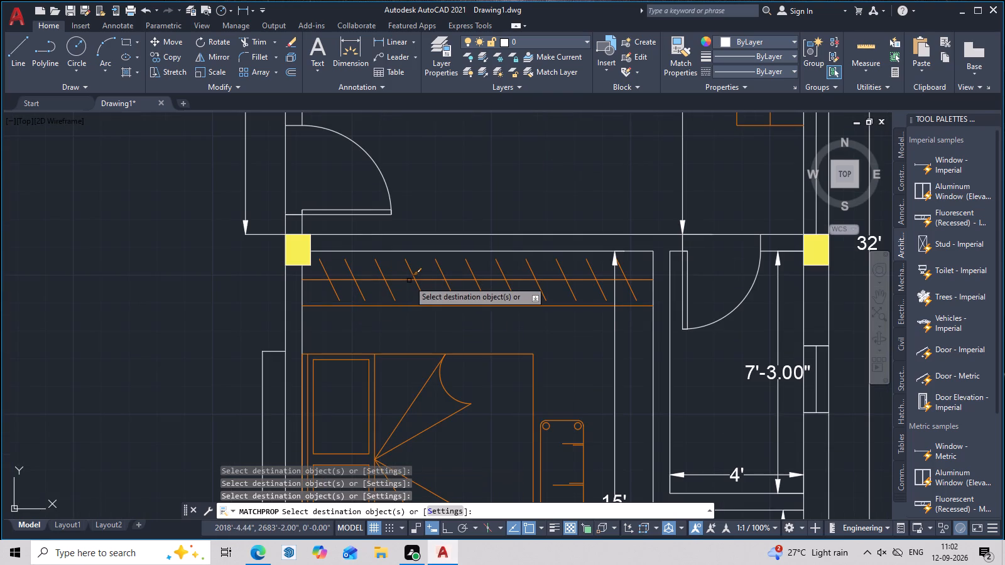
Match the furniture properties onto the two kitchen countertop edge lines and finish matching.
scroll(489, 296, "down", 3)
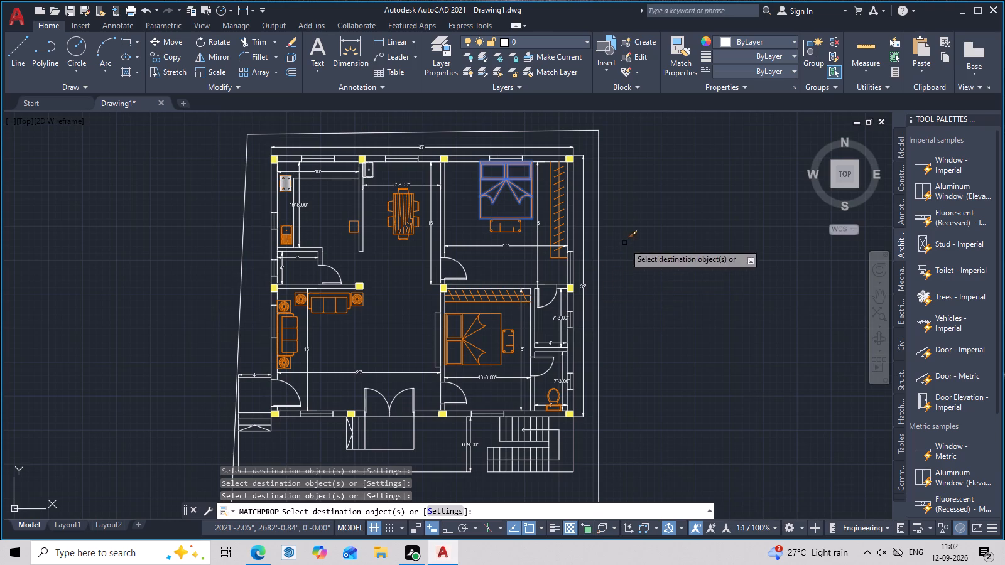
scroll(325, 179, "up", 3)
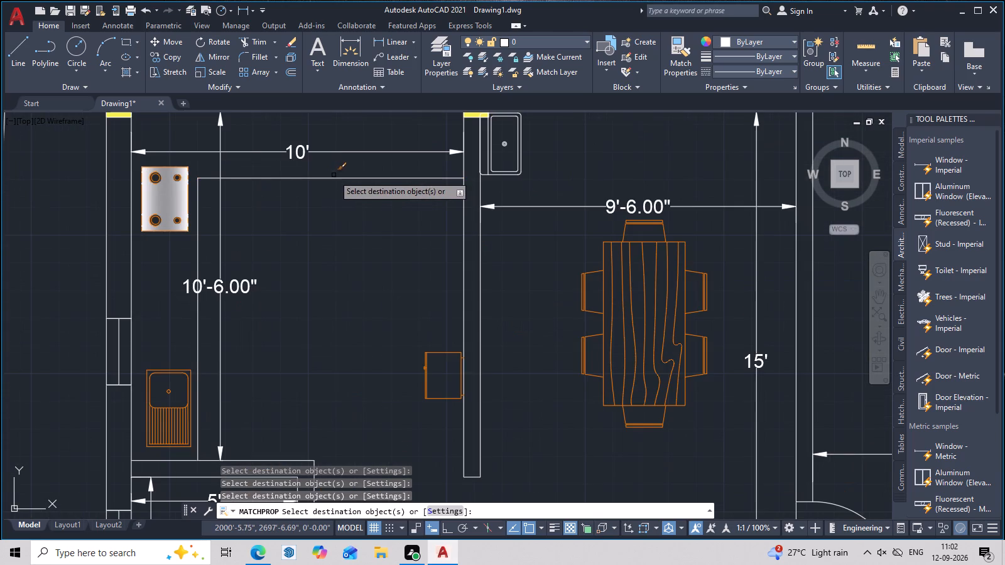
left_click(332, 177)
left_click(198, 207)
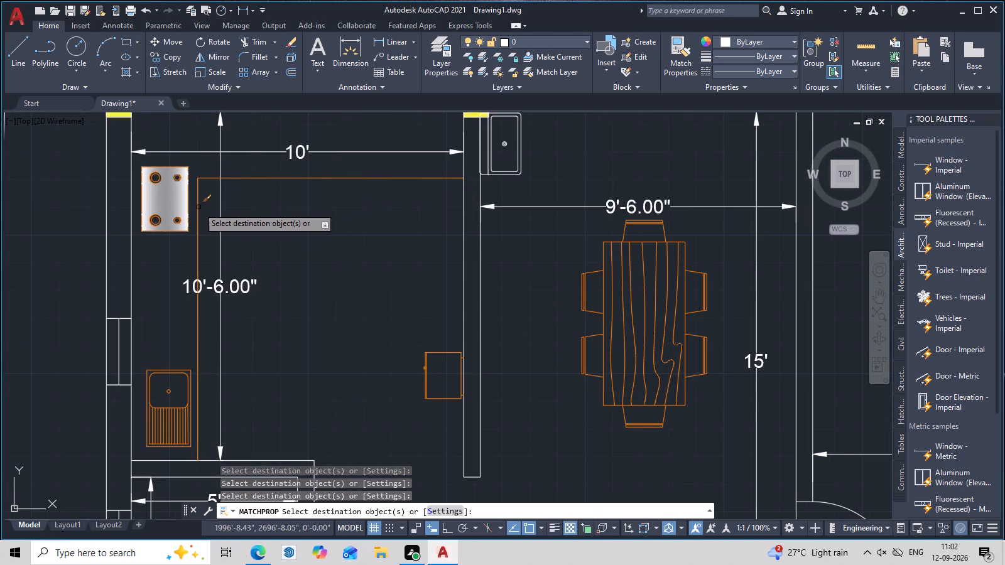
scroll(340, 249, "down", 2)
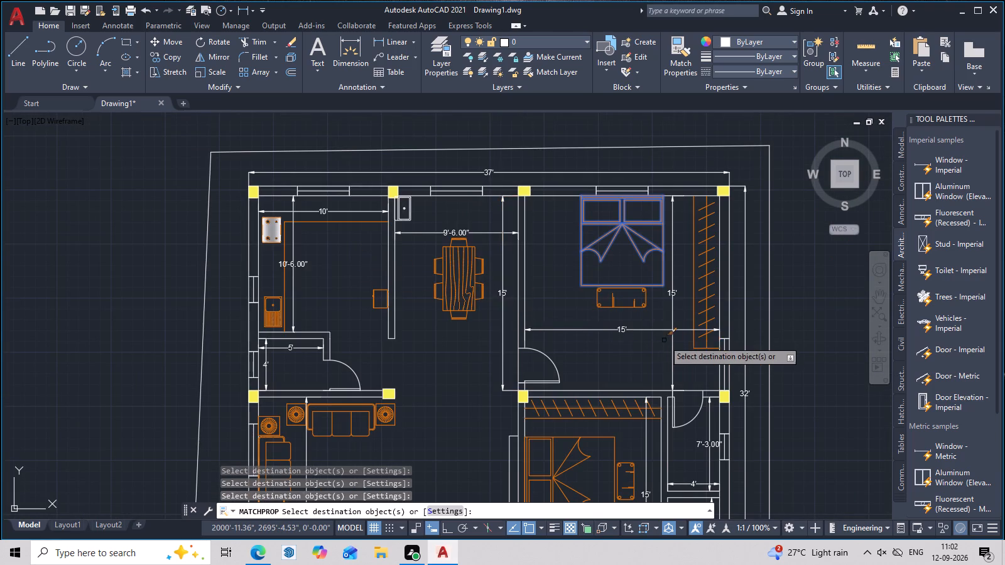
scroll(664, 340, "down", 1)
middle_click_drag(660, 335, 574, 176)
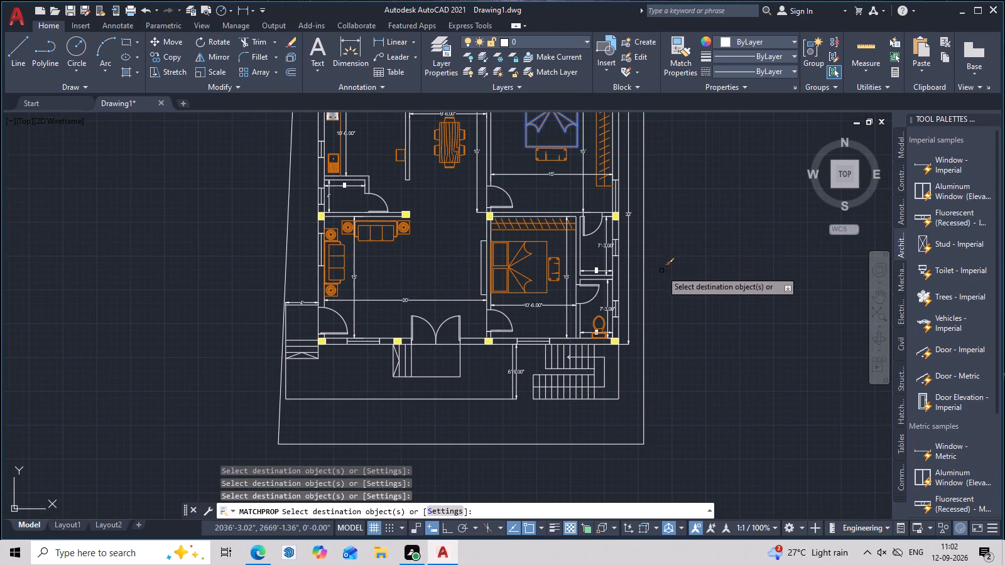
key("Escape")
Set the main entrance double door's color to ByLayer and assign it to the door layer.
scroll(374, 326, "up", 2)
middle_click_drag(391, 324, 482, 314)
middle_click_drag(514, 299, 448, 293)
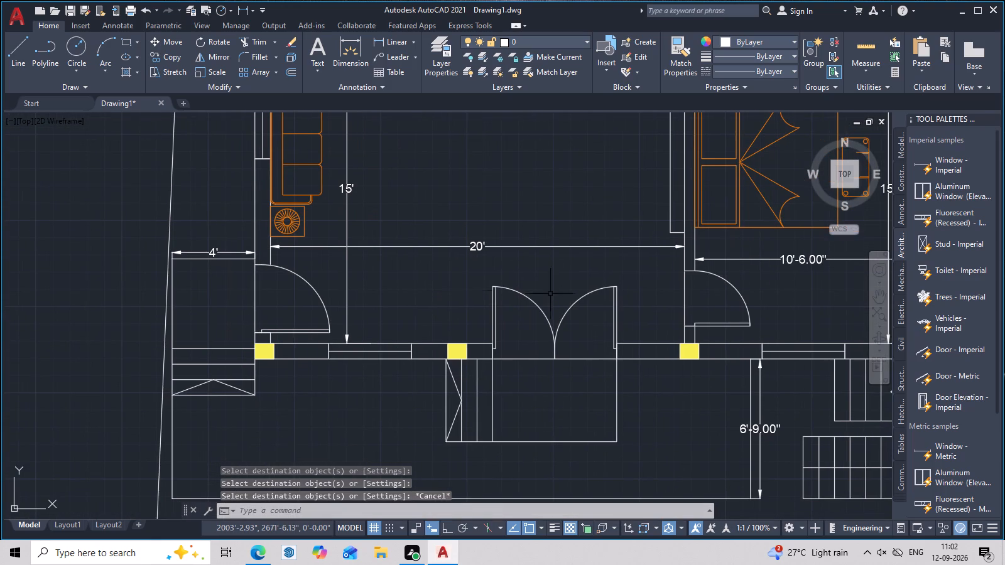
left_click(650, 299)
left_click_drag(649, 299, 454, 311)
left_click(450, 312)
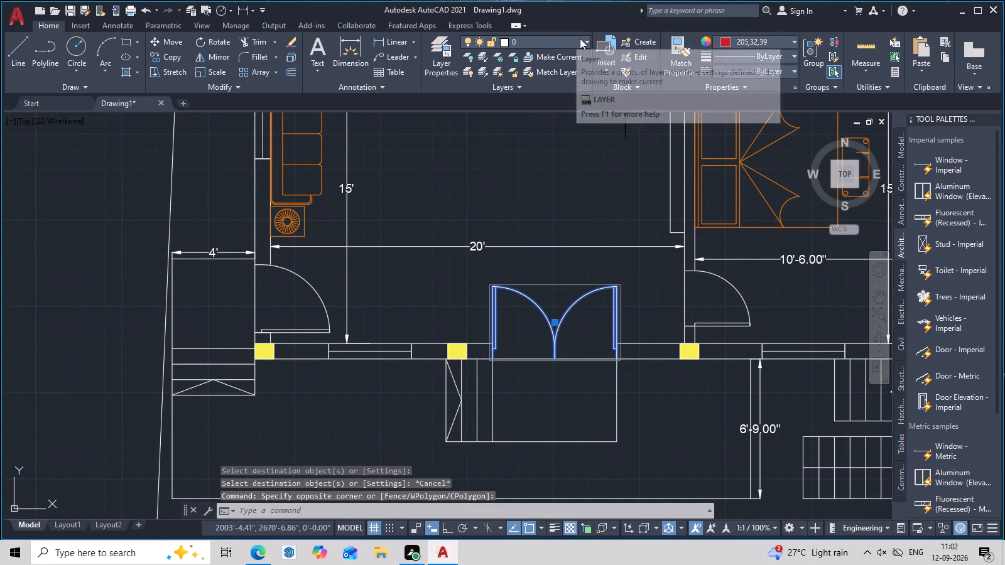
left_click(793, 41)
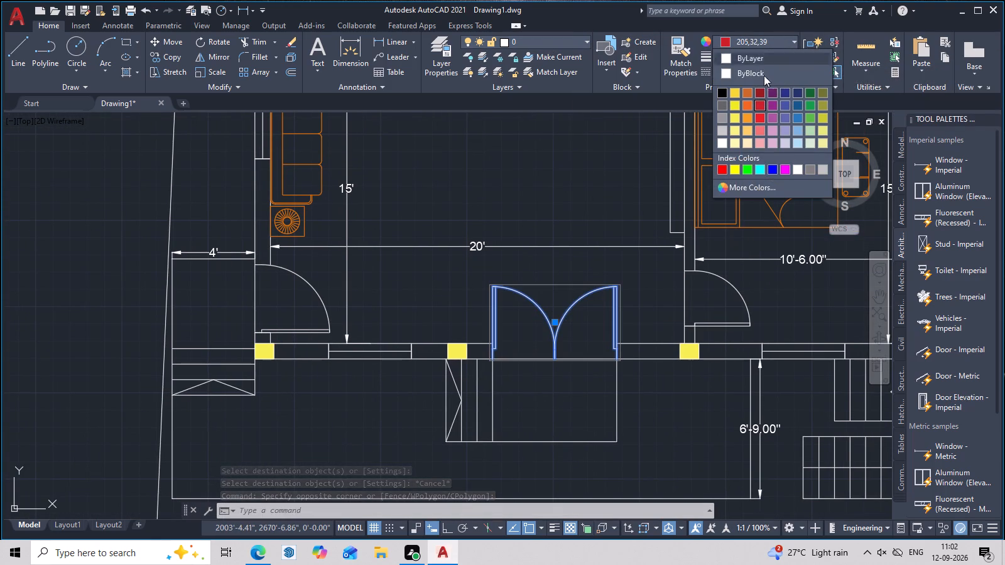
left_click(758, 55)
double_click(584, 41)
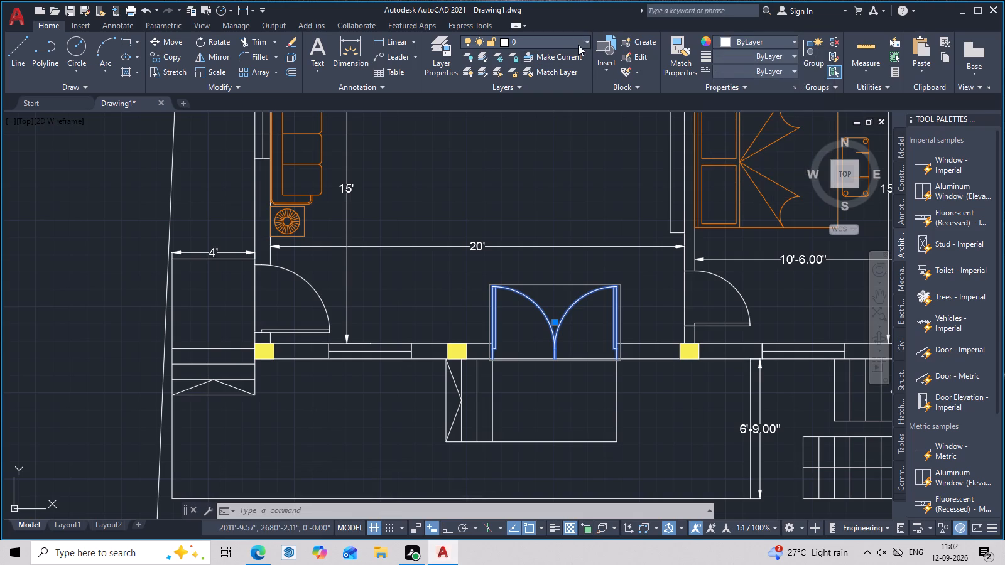
left_click(587, 42)
left_click(550, 83)
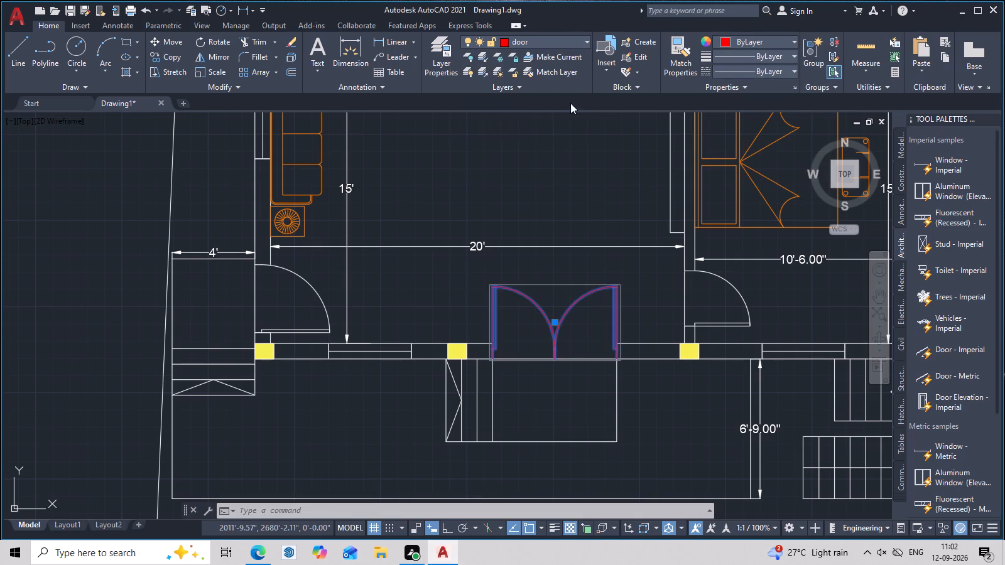
key("Escape")
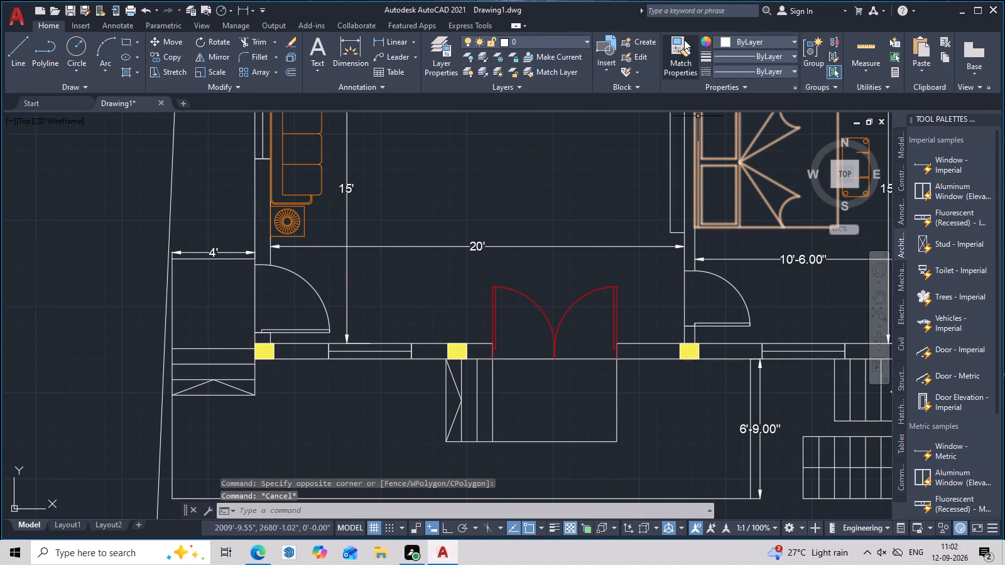
Match the main entrance door's properties onto the small 5' by 4' room's door and the northeast and southern bedroom doors.
double_click(684, 40)
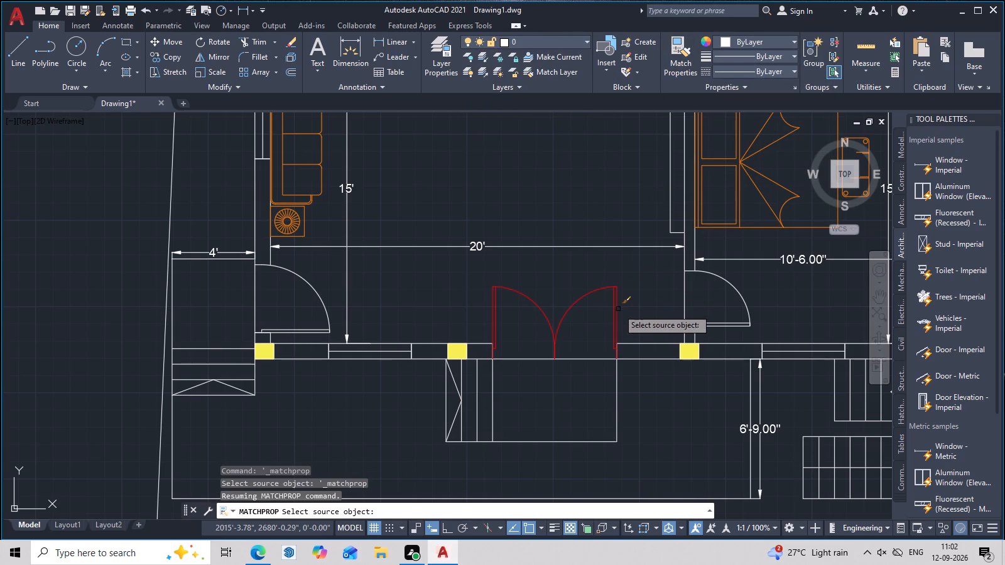
left_click(614, 313)
middle_click_drag(407, 114, 444, 355)
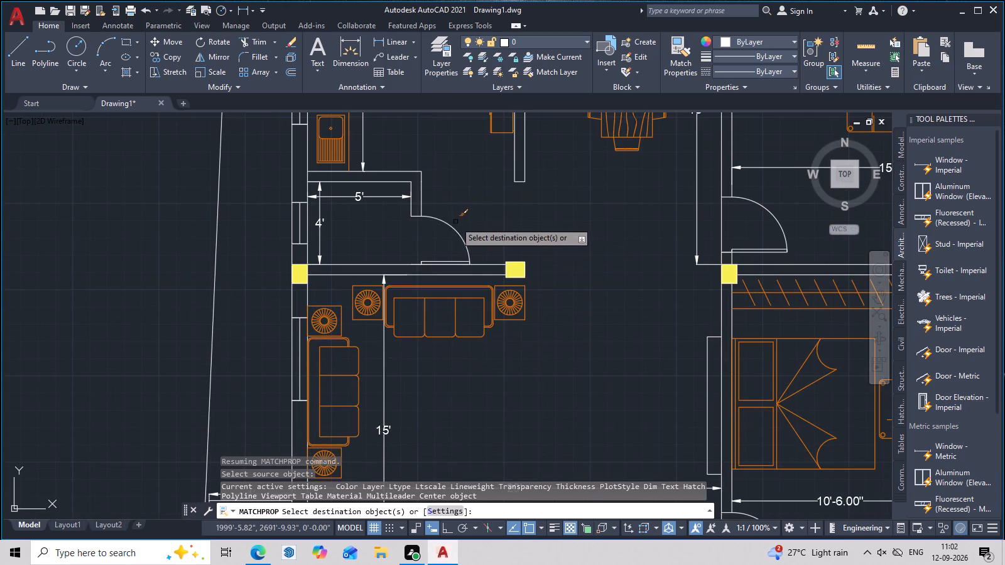
left_click(454, 229)
middle_click_drag(534, 223, 391, 353)
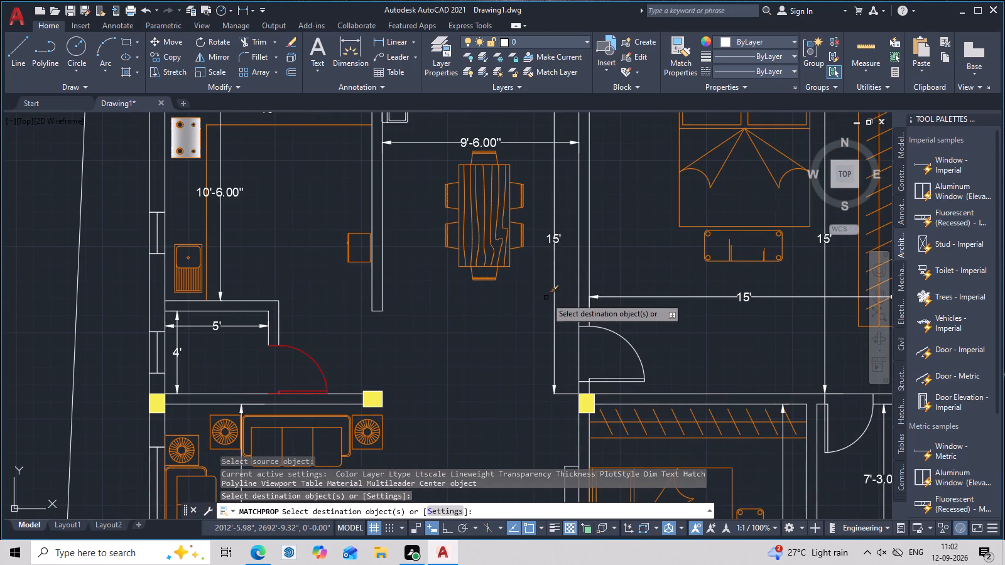
left_click(631, 344)
scroll(627, 333, "down", 3)
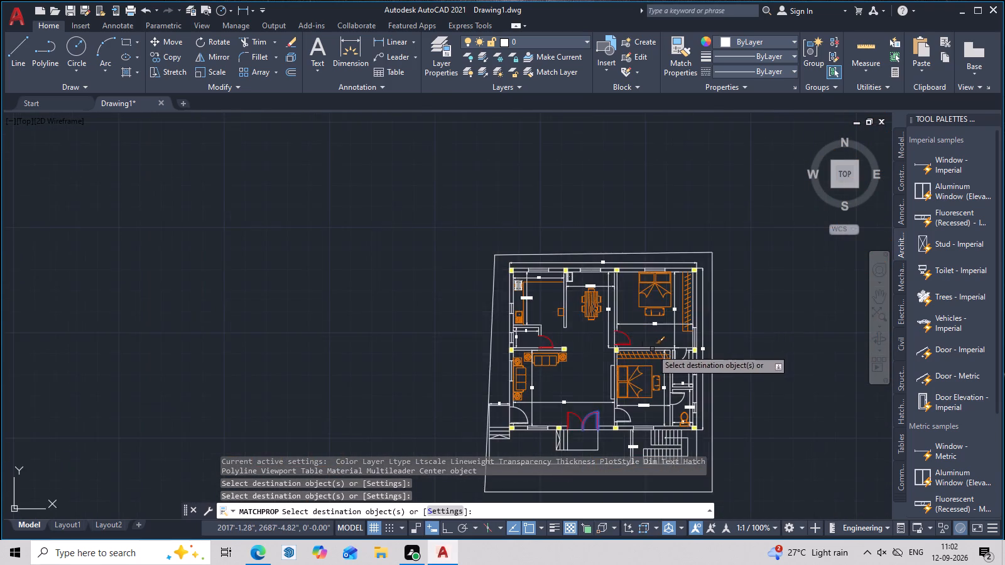
middle_click_drag(654, 349, 536, 245)
scroll(519, 304, "up", 3)
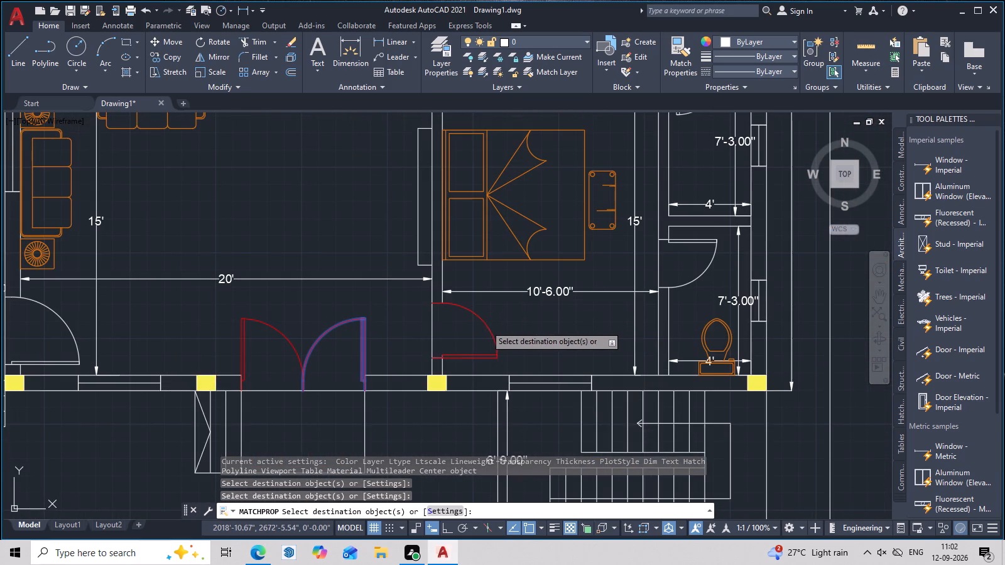
left_click(486, 325)
Match the door properties onto the two east-side bathroom doors and finish matching.
scroll(486, 325, "down", 3)
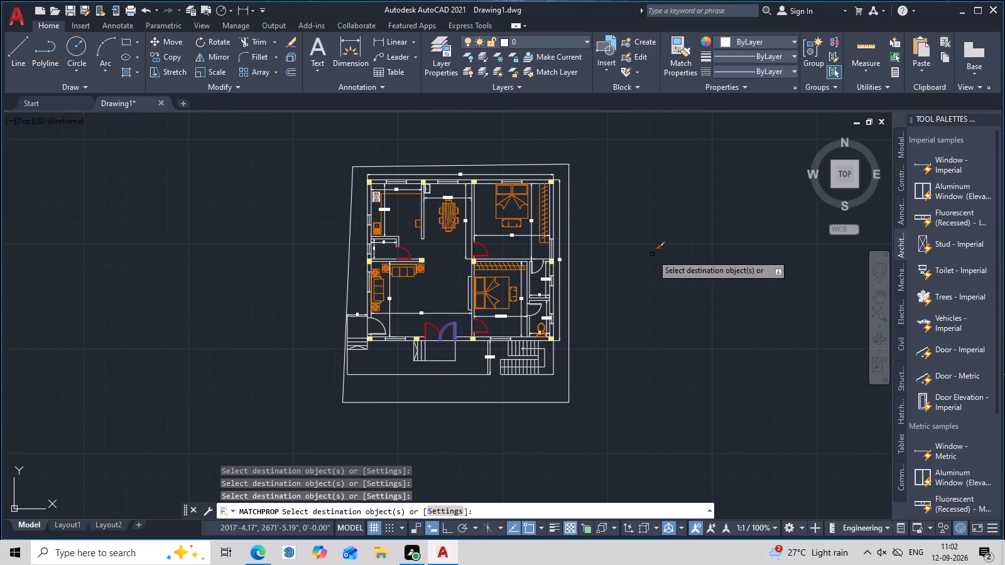
scroll(536, 274, "up", 3)
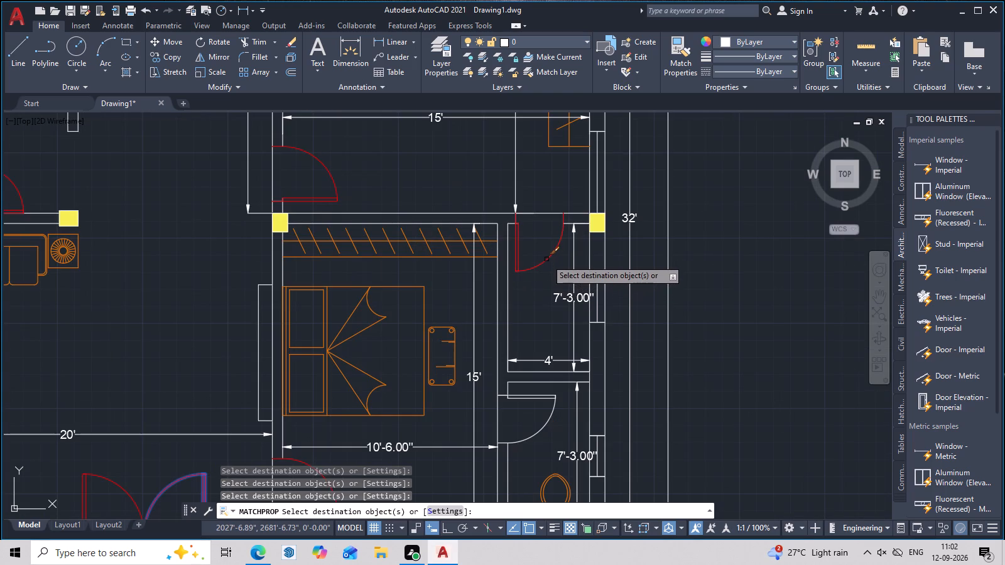
left_click(546, 259)
scroll(546, 259, "down", 2)
middle_click_drag(567, 318, 557, 248)
scroll(538, 256, "up", 2)
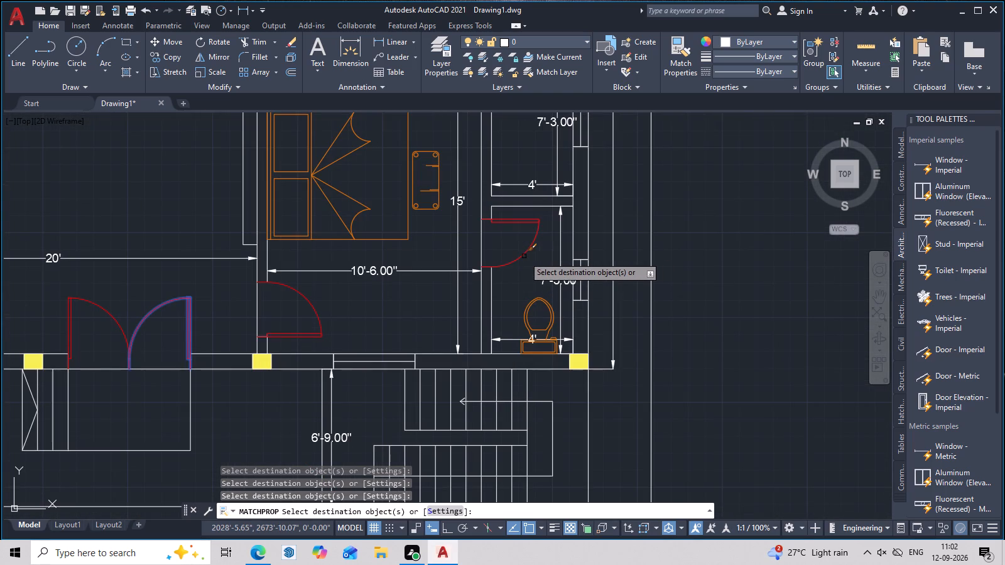
left_click(524, 256)
scroll(524, 256, "down", 1)
scroll(611, 260, "down", 2)
middle_click_drag(644, 260, 644, 264)
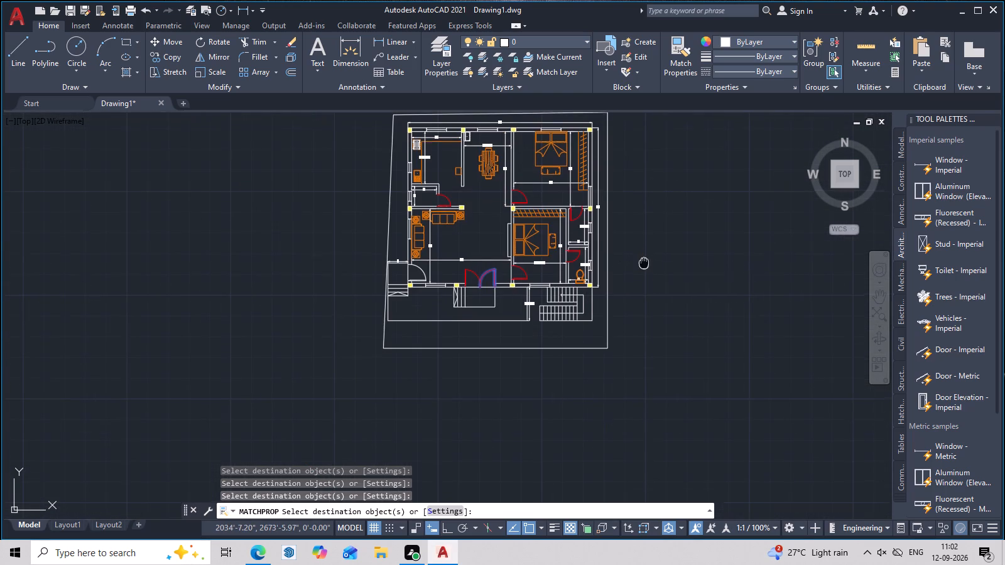
middle_click_drag(644, 264, 644, 298)
scroll(642, 258, "up", 2)
middle_click_drag(636, 261, 783, 287)
middle_click_drag(776, 288, 707, 305)
key("Escape")
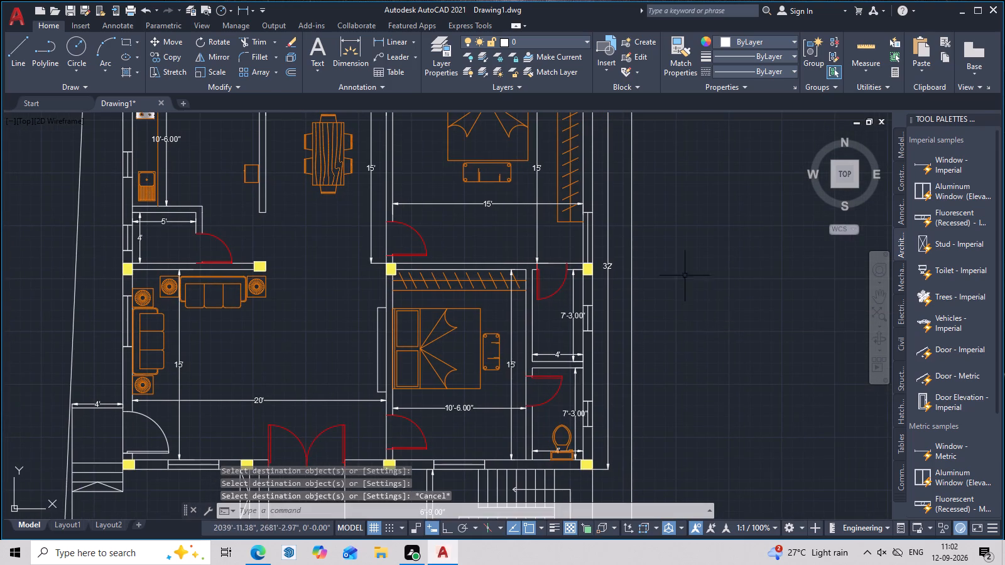
Turn off the door and funiture layers and make steps the current layer.
scroll(679, 269, "down", 2)
middle_click_drag(679, 269, 683, 291)
scroll(678, 286, "up", 2)
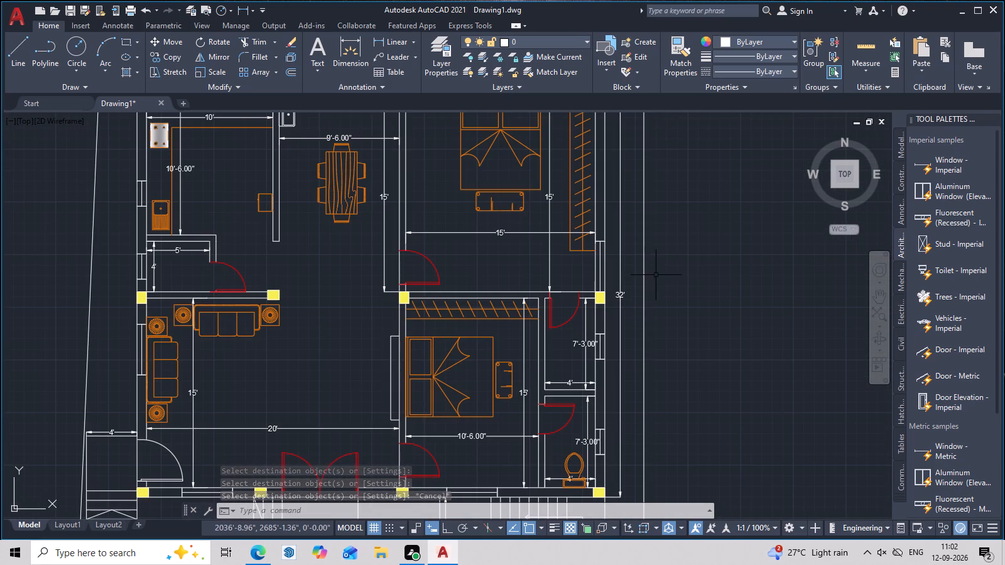
scroll(669, 256, "down", 1)
middle_click_drag(669, 256, 677, 273)
scroll(678, 272, "up", 1)
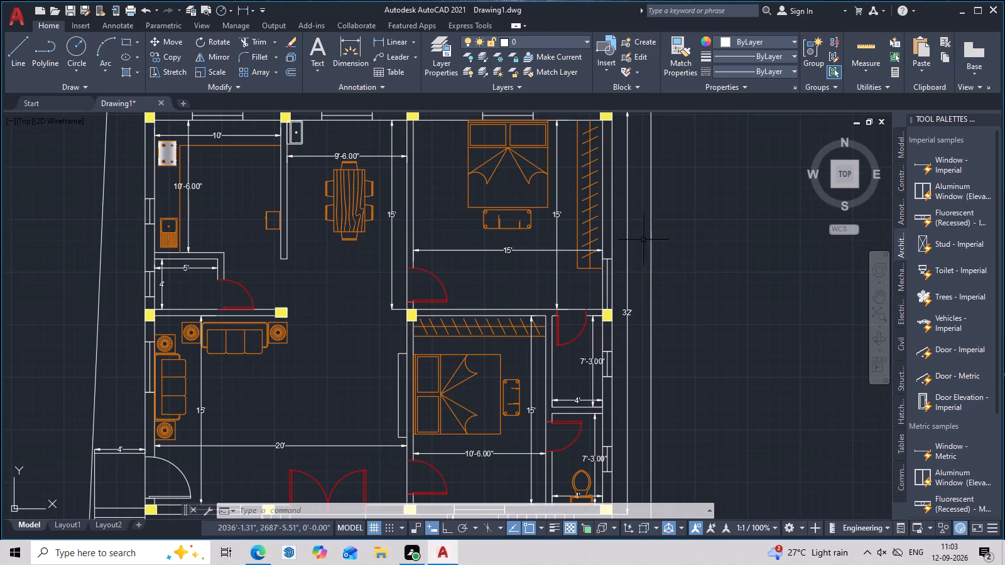
left_click(587, 36)
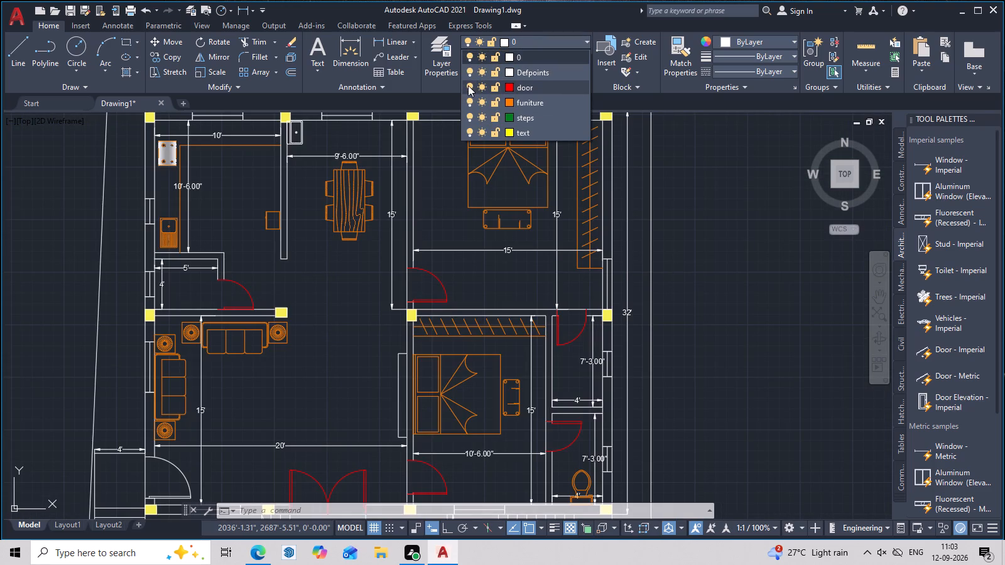
left_click(470, 85)
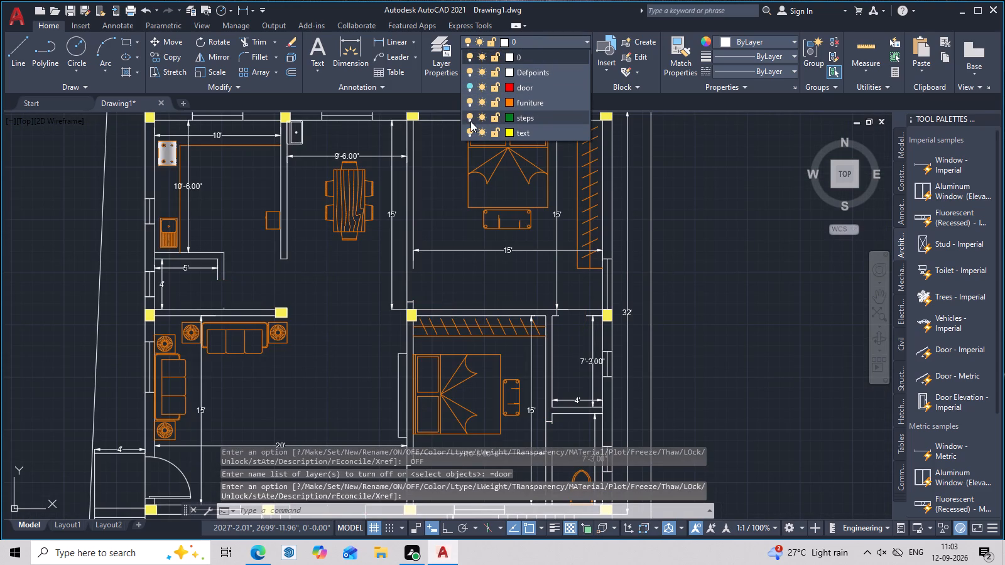
left_click(470, 100)
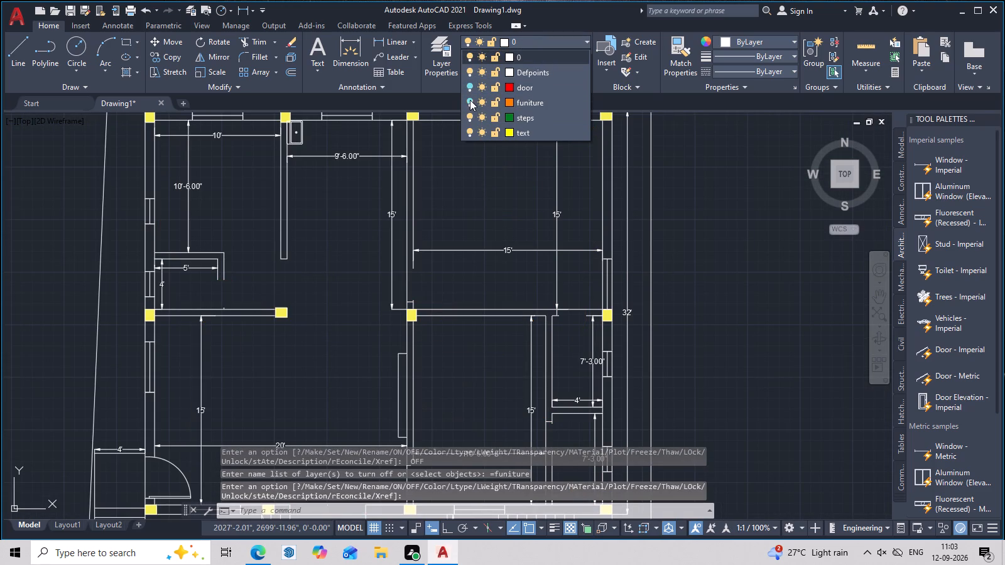
left_click(535, 117)
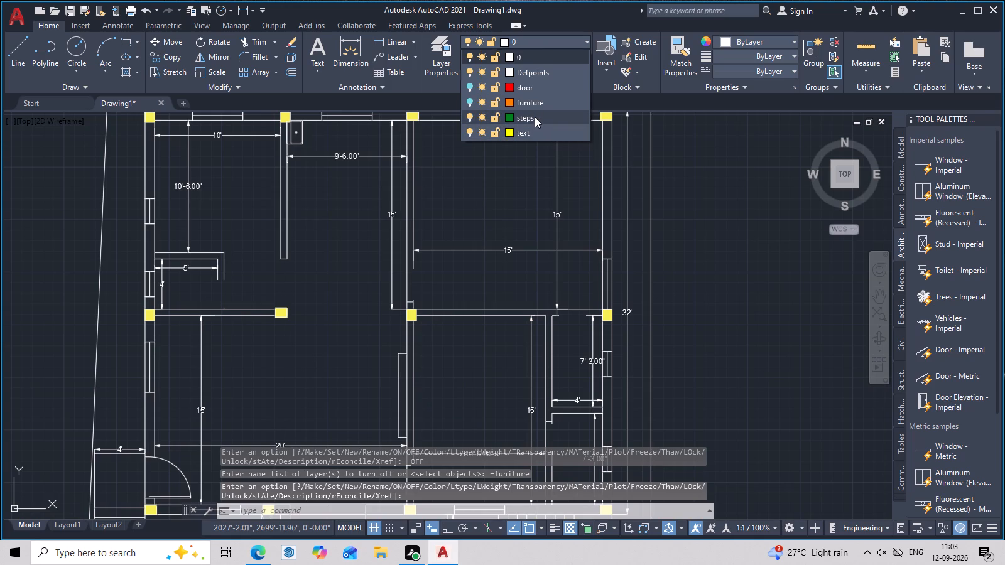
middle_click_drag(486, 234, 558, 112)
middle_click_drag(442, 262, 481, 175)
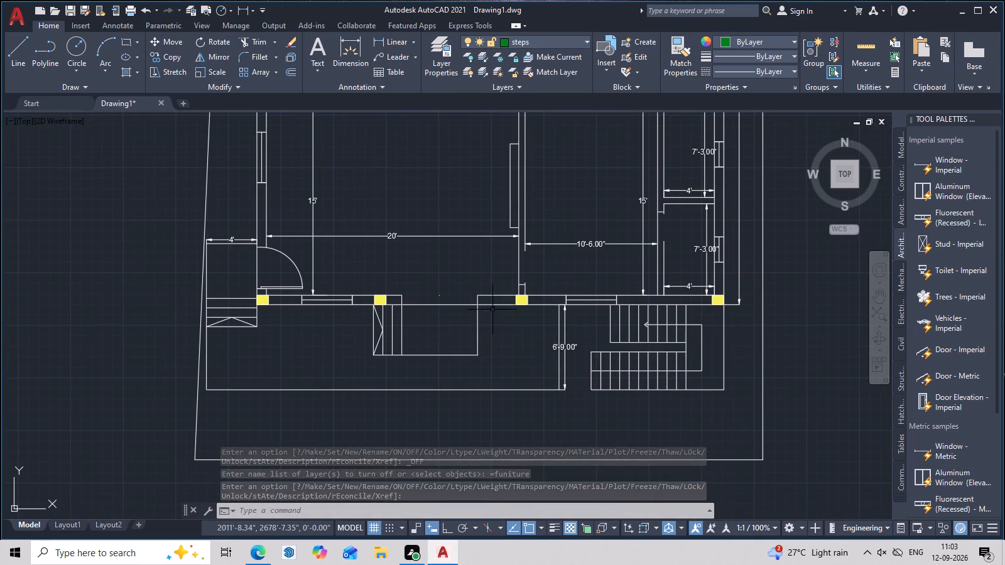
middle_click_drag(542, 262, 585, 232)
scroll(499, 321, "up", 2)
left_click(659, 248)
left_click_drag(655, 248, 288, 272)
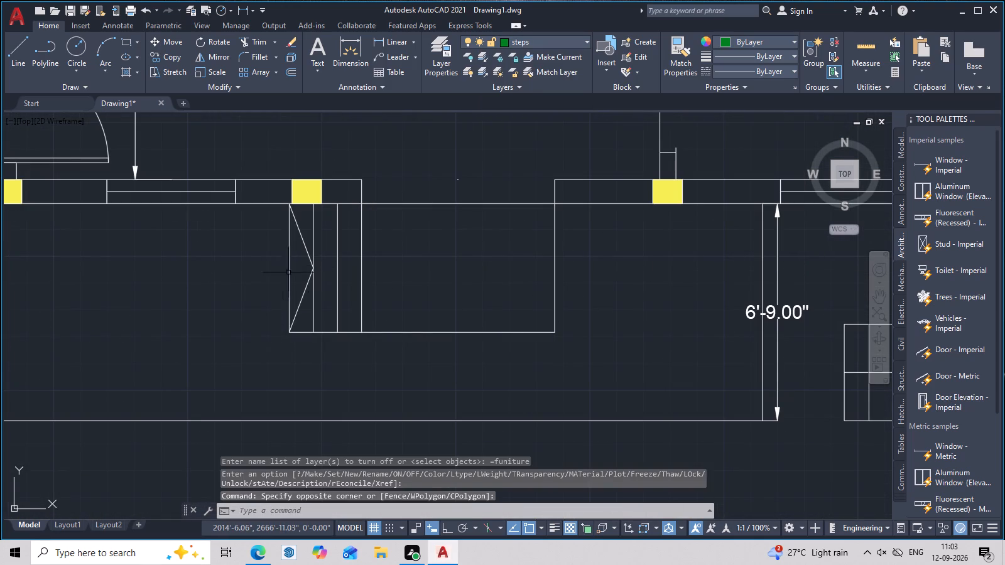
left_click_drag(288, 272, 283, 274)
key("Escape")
Assign the main entrance's step lines, arrow lines and landing outline to the steps layer.
left_click(580, 240)
left_click_drag(580, 240, 263, 318)
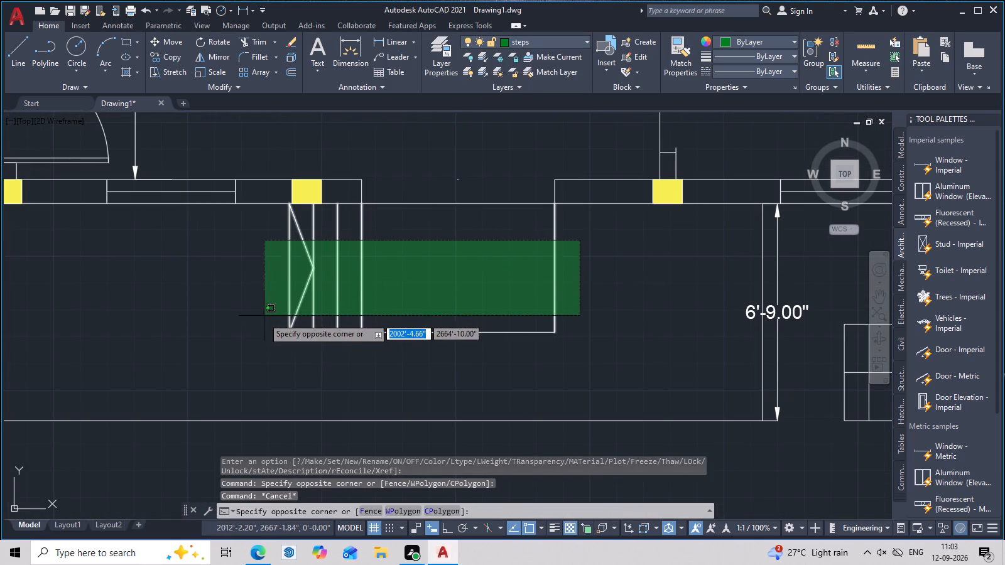
left_click_drag(263, 318, 261, 320)
double_click(254, 349)
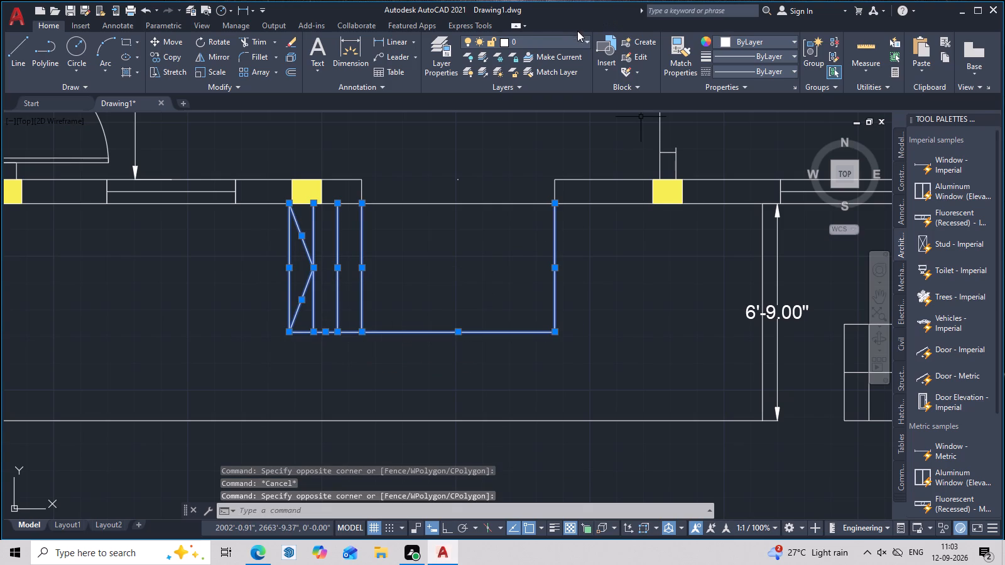
left_click(583, 39)
left_click(534, 120)
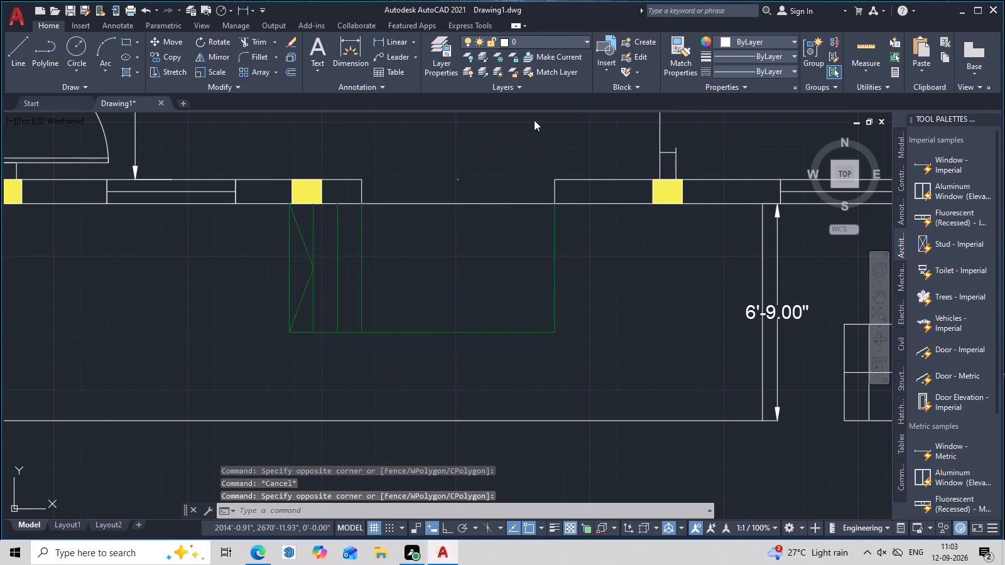
middle_click_drag(398, 239, 511, 232)
key("Escape")
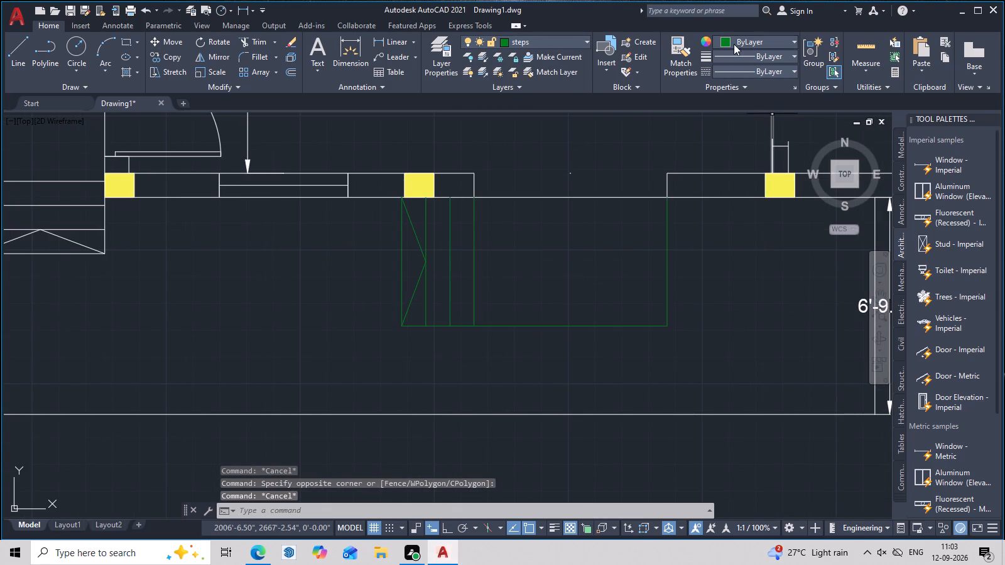
Match the entrance steps' properties onto the west side entrance's tread lines, arrow lines and outer landing edges.
left_click(678, 48)
left_click_drag(676, 240, 597, 266)
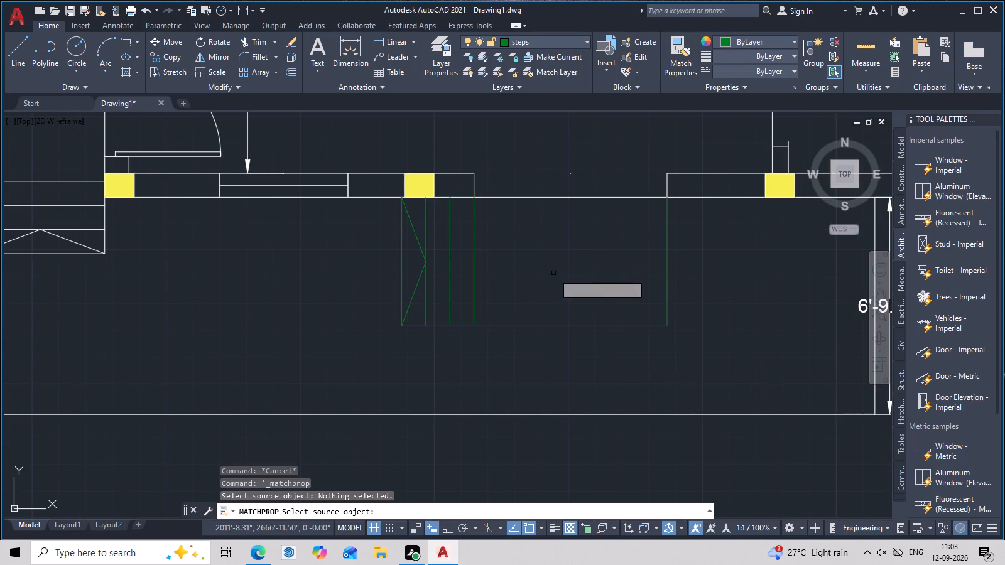
left_click(474, 279)
middle_click_drag(438, 287, 762, 294)
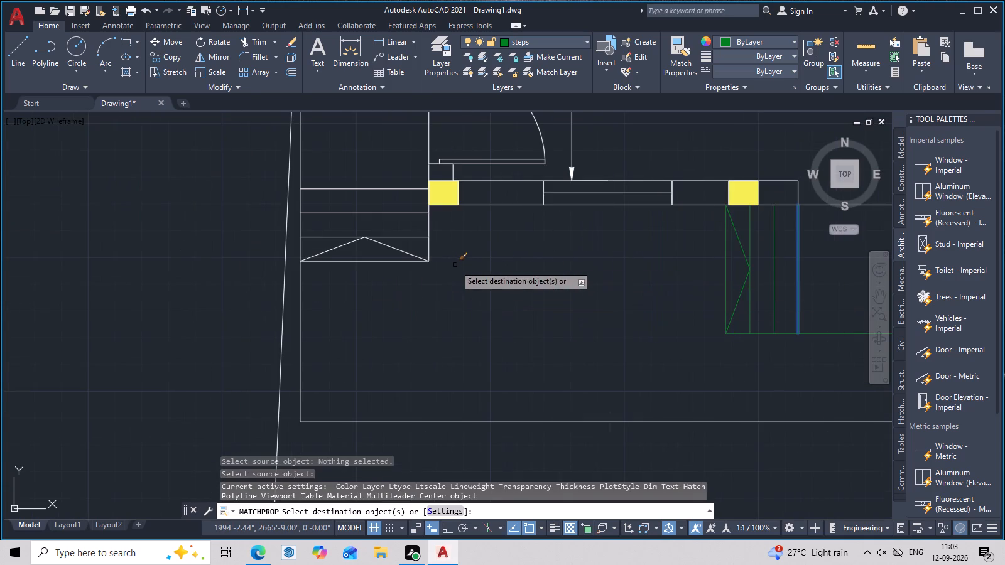
left_click(413, 256)
left_click(406, 264)
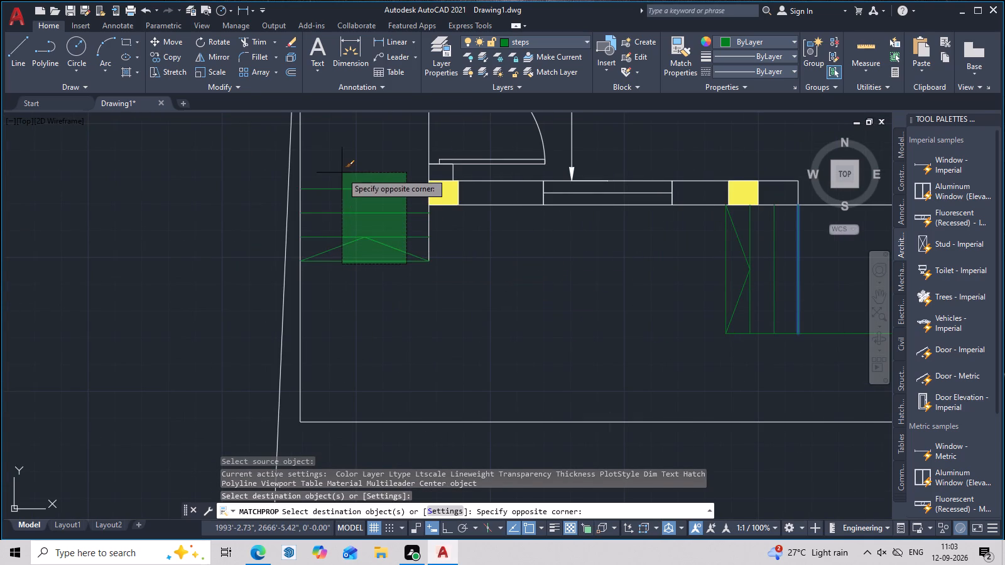
left_click(342, 173)
middle_click_drag(379, 169, 381, 189)
left_click(431, 245)
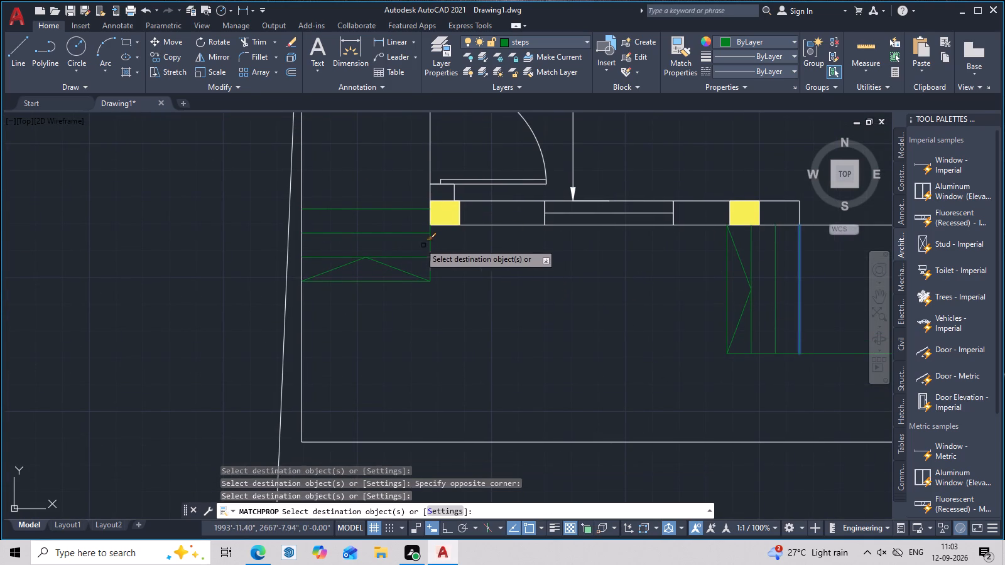
middle_click_drag(379, 180, 380, 274)
left_click(408, 163)
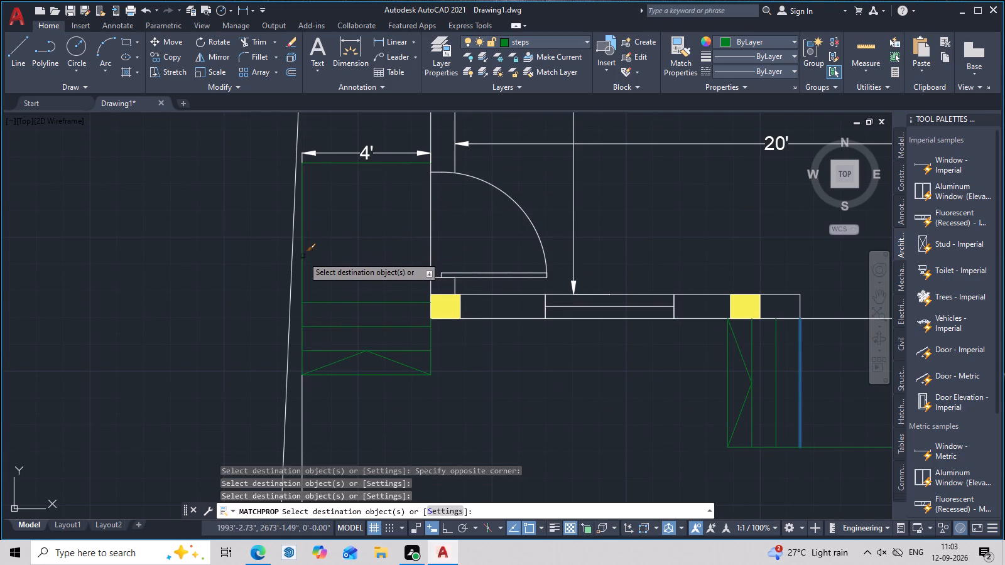
left_click(301, 232)
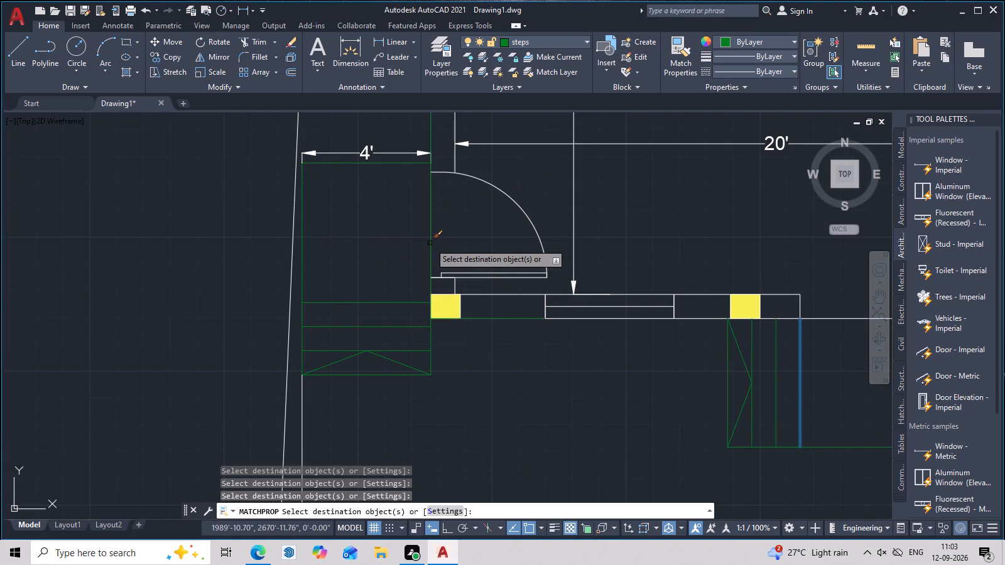
key("Escape")
Break the outer west wall line at the side landing's northeast corner and at the southwest column's outer corner.
middle_click_drag(442, 242, 430, 284)
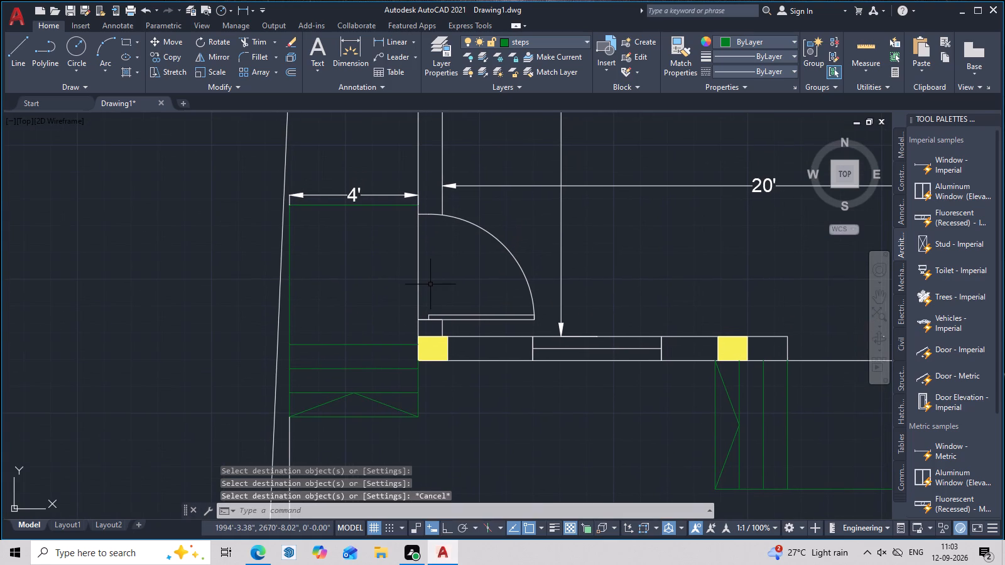
type("br")
double_click(462, 322)
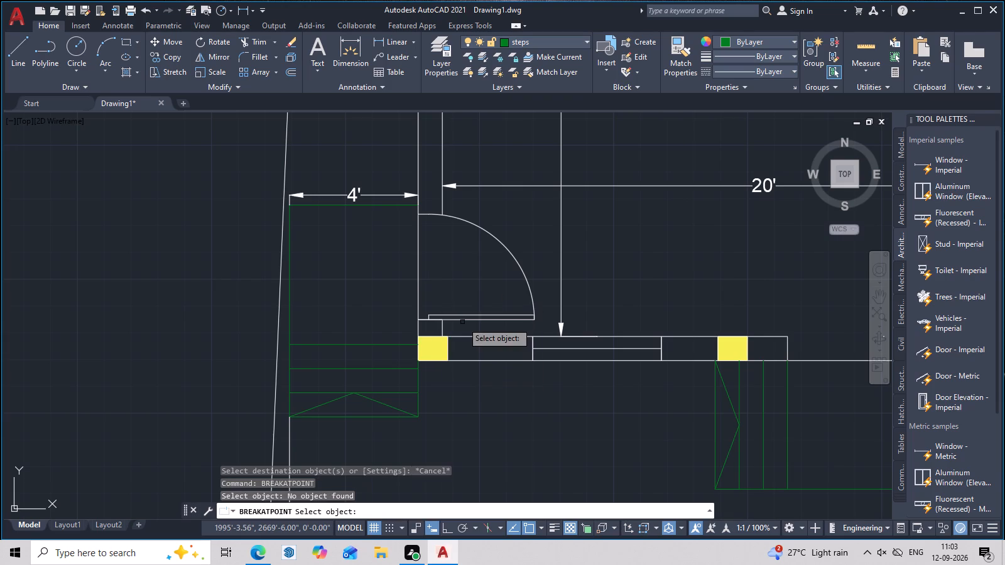
double_click(418, 240)
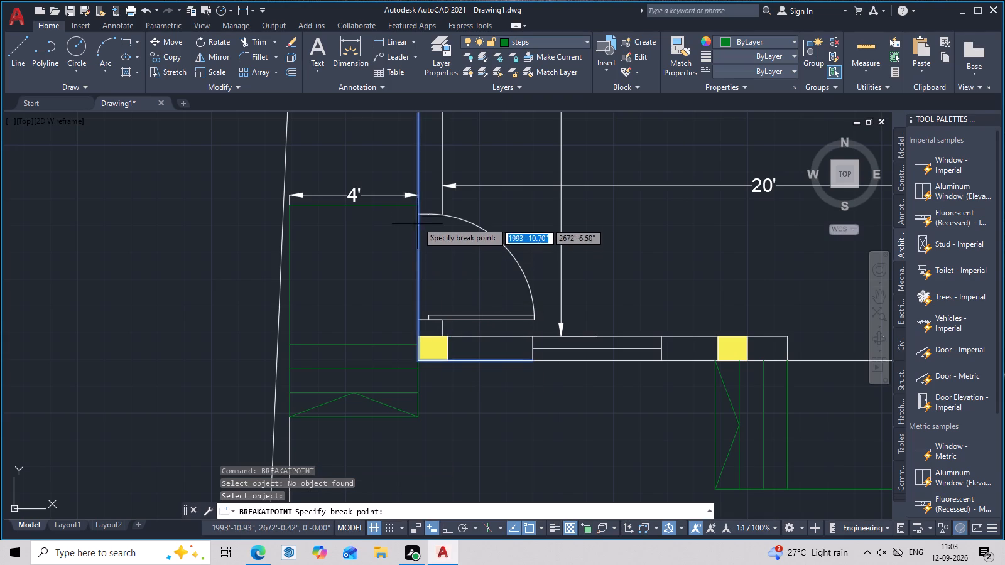
left_click(416, 203)
key("space")
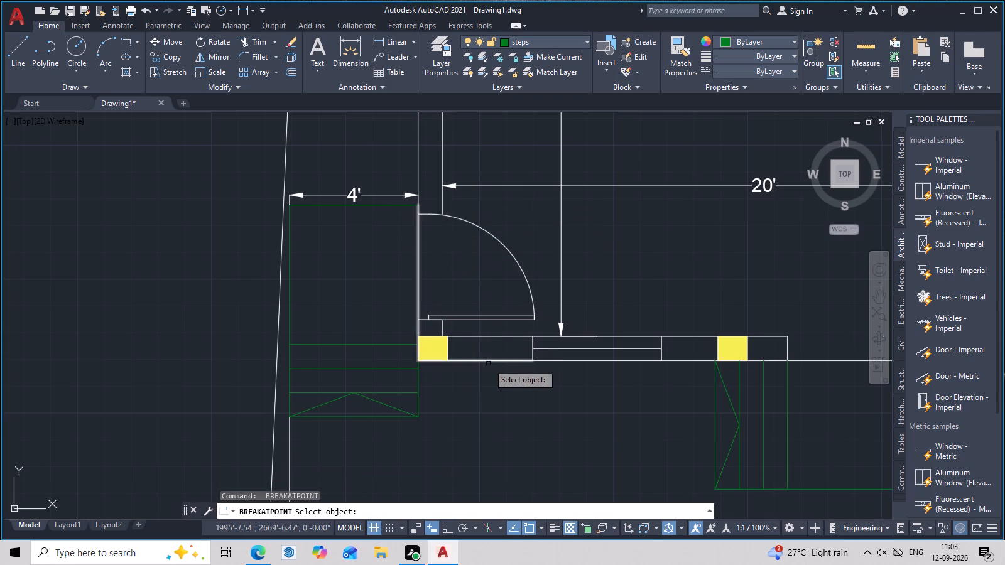
left_click(495, 359)
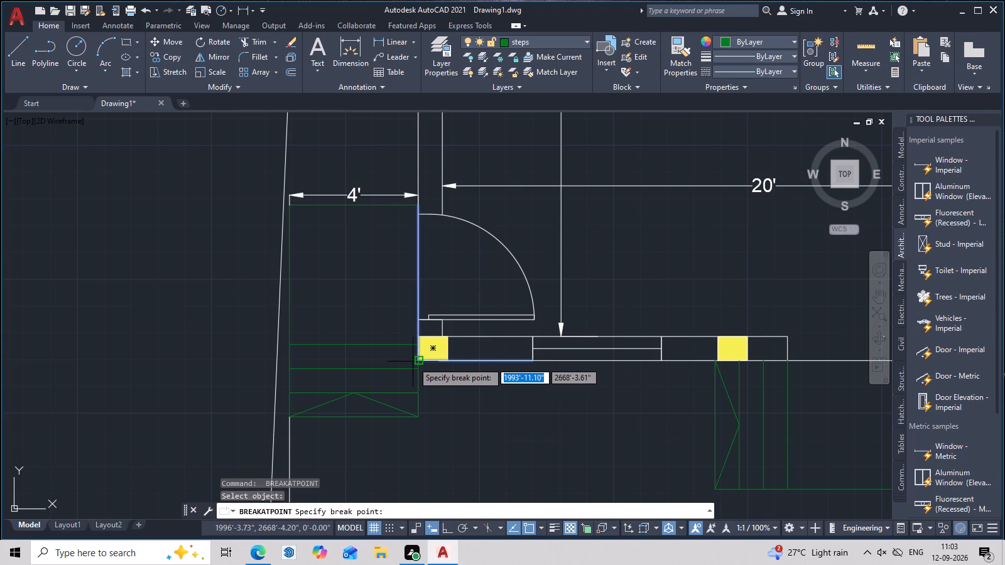
left_click(418, 362)
key("Escape")
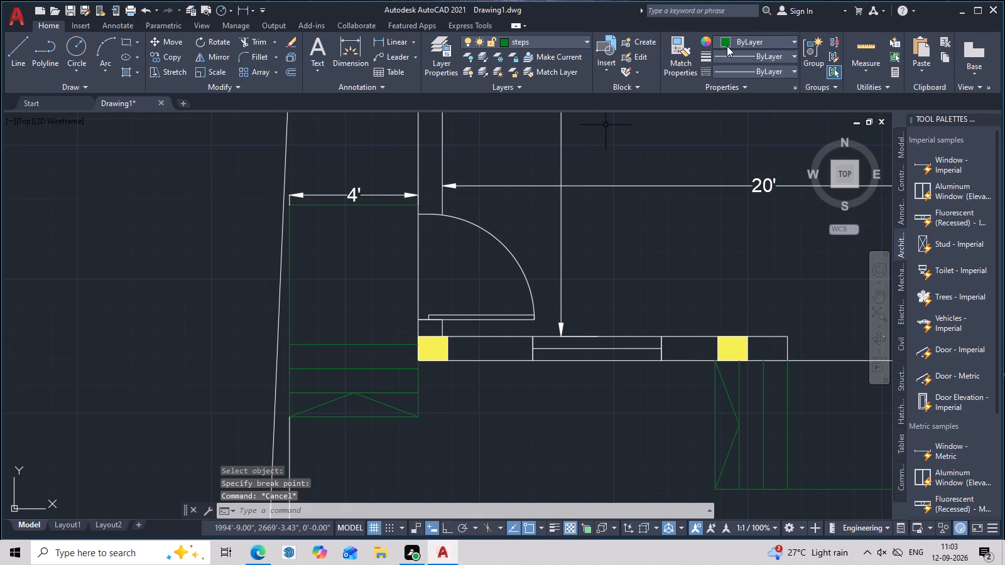
Match the steps layer properties from the west landing's north edge onto the wall line segment along its east side.
left_click(682, 44)
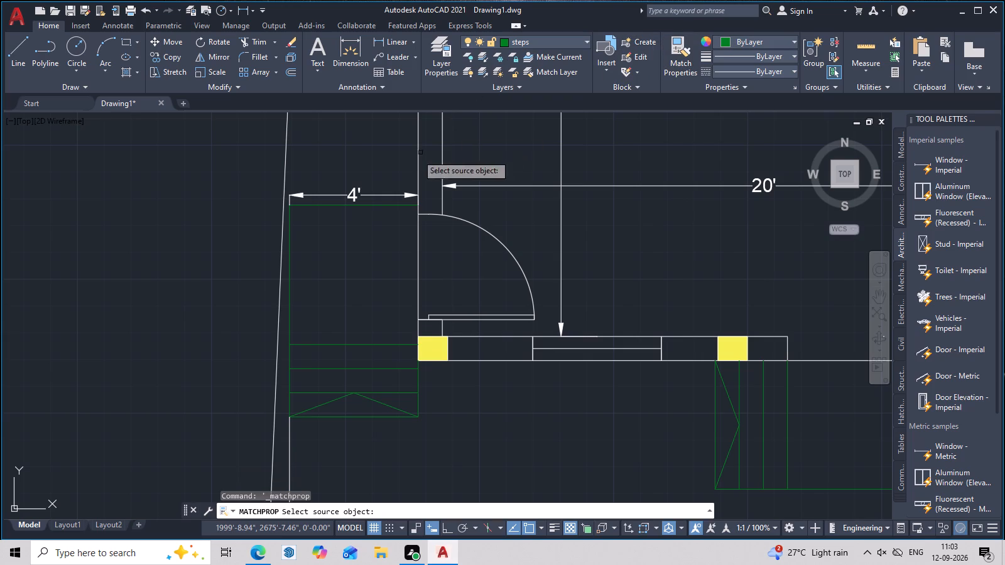
left_click(376, 206)
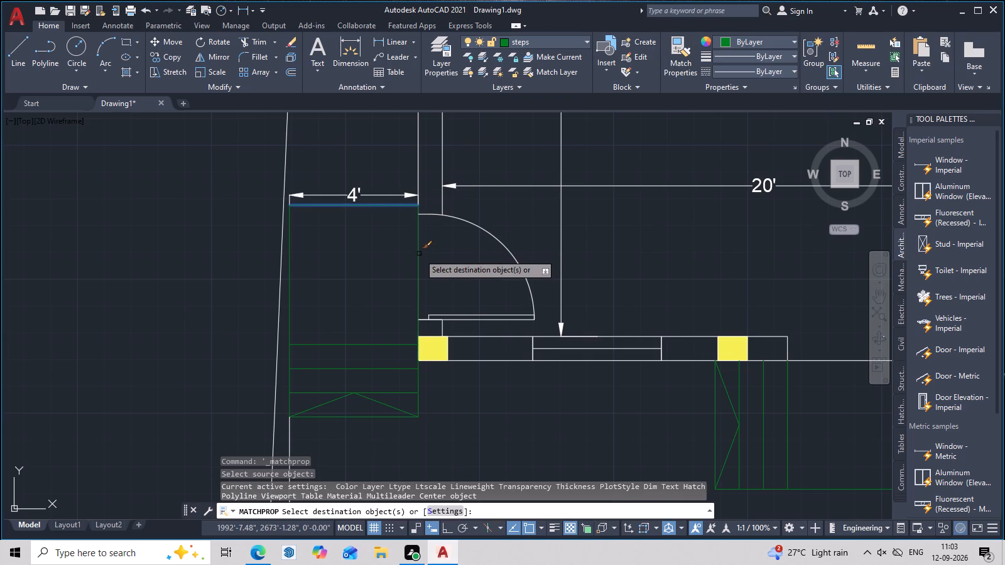
left_click(419, 254)
key("Escape")
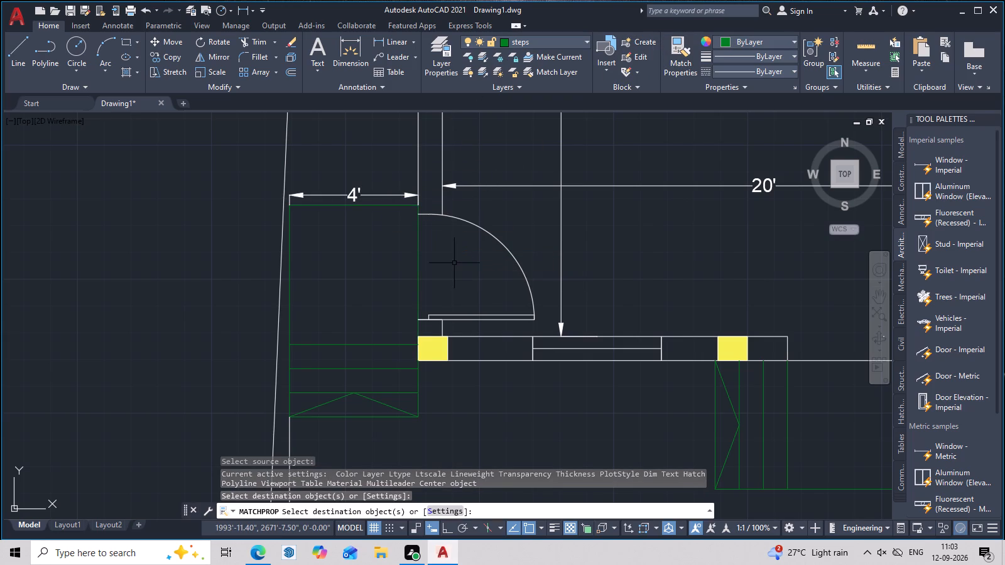
Turn the funiture and door layers back on.
scroll(454, 263, "down", 3)
middle_click_drag(567, 275, 485, 282)
scroll(526, 291, "down", 1)
middle_click_drag(524, 299, 499, 323)
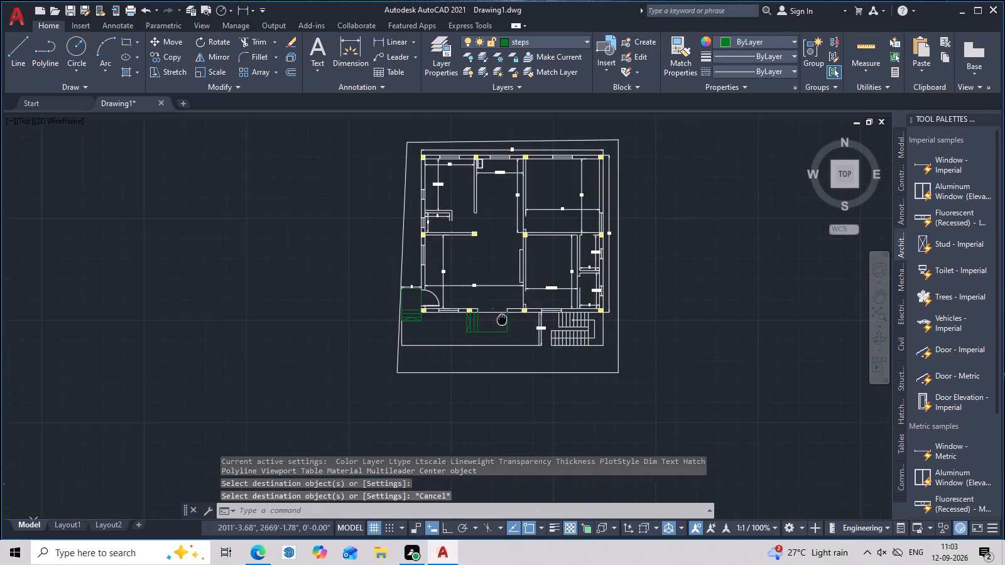
middle_click_drag(499, 323, 479, 336)
scroll(470, 328, "up", 2)
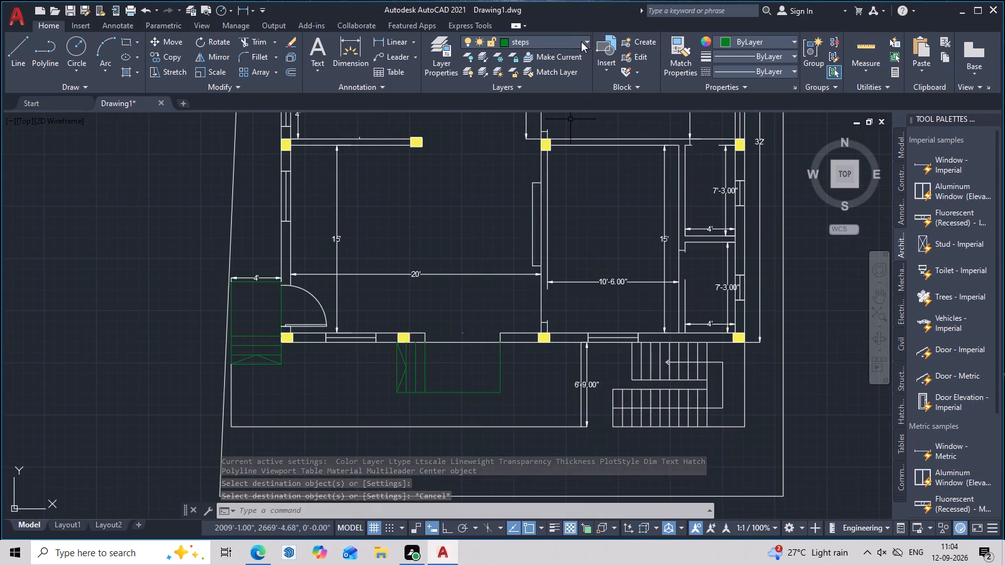
left_click(588, 41)
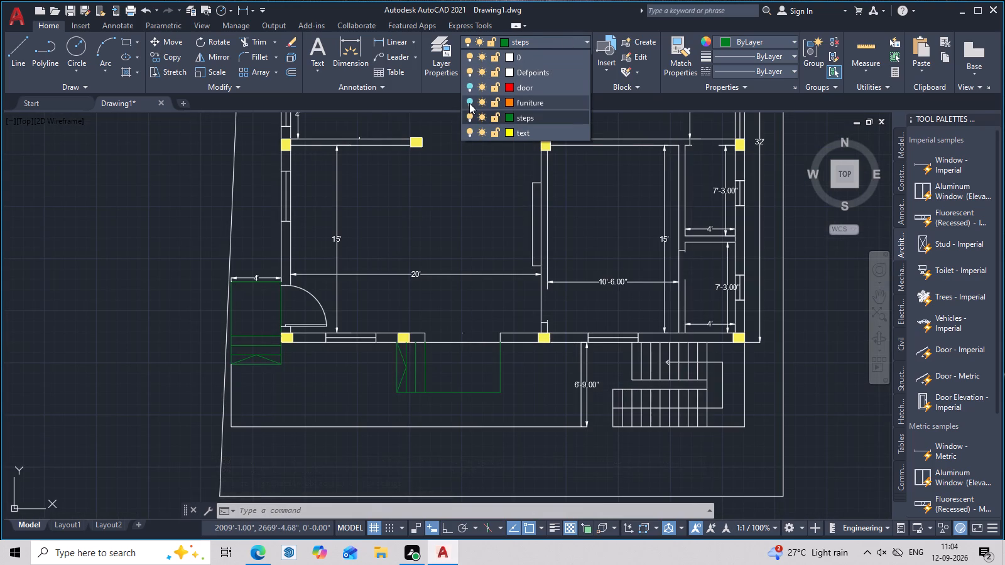
left_click(469, 99)
left_click(470, 85)
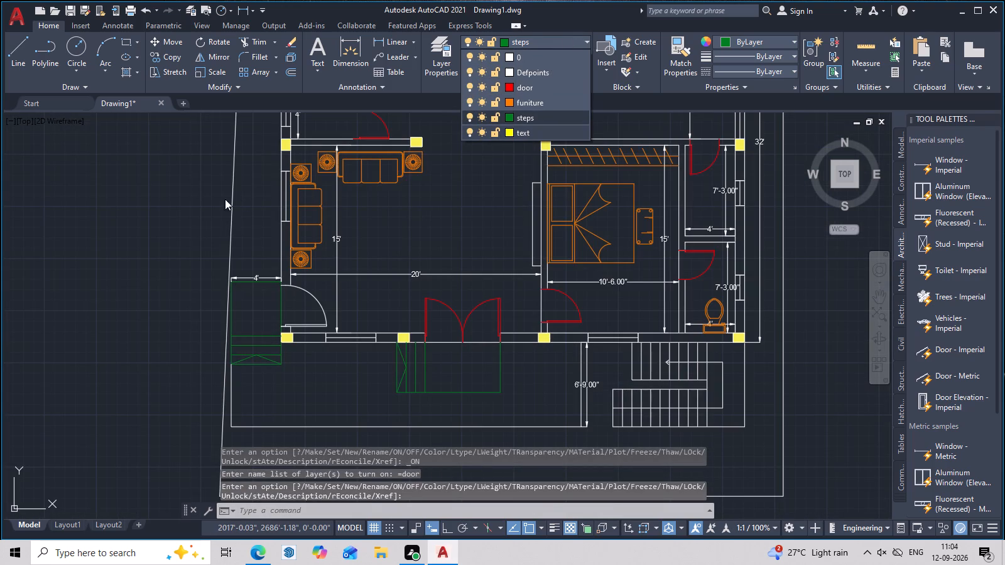
Set the color of the northeast bedroom's east window outline to blue.
scroll(204, 205, "down", 2)
middle_click_drag(189, 197, 244, 379)
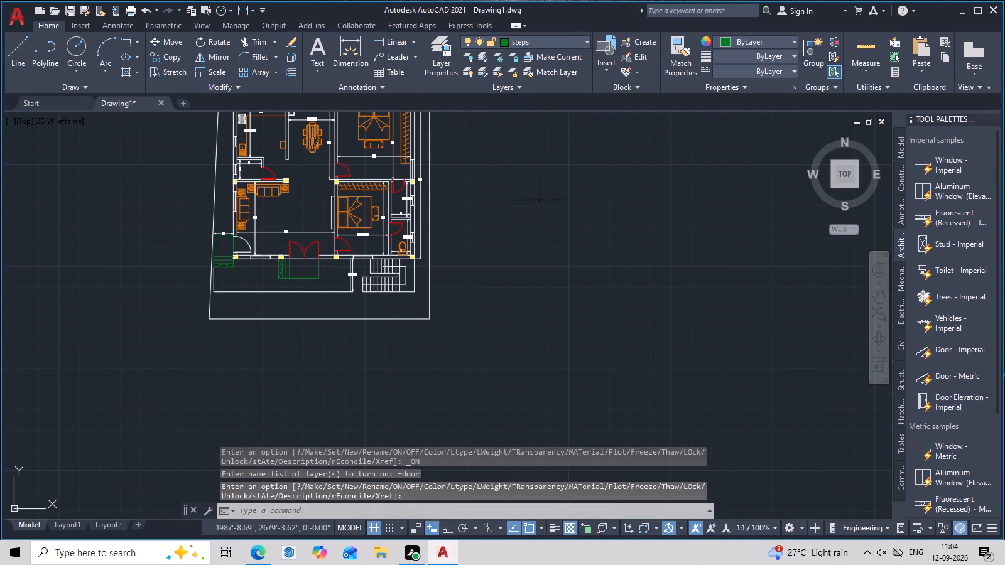
middle_click_drag(482, 183, 627, 336)
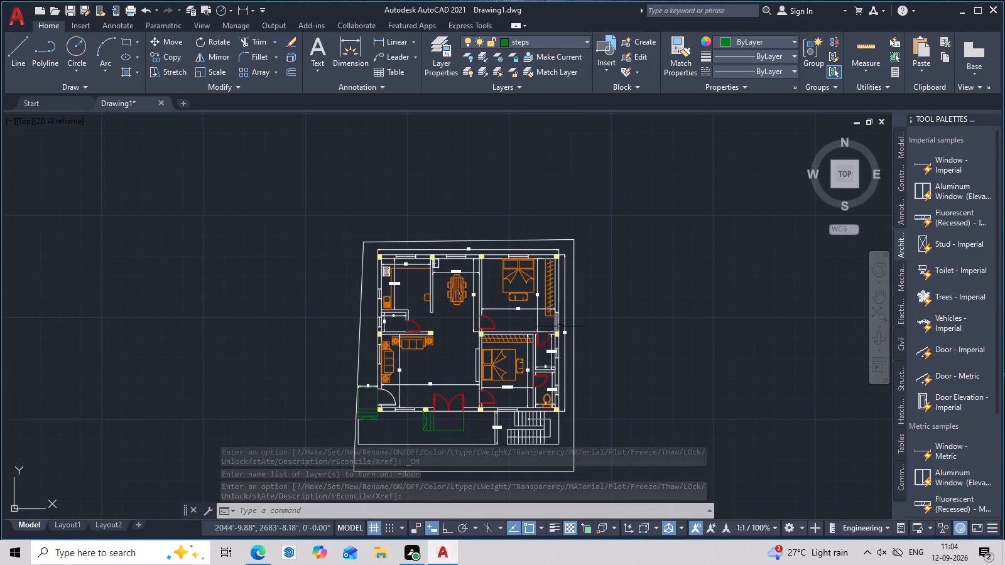
scroll(511, 311, "up", 2)
middle_click_drag(504, 308, 565, 270)
middle_click_drag(555, 289, 527, 225)
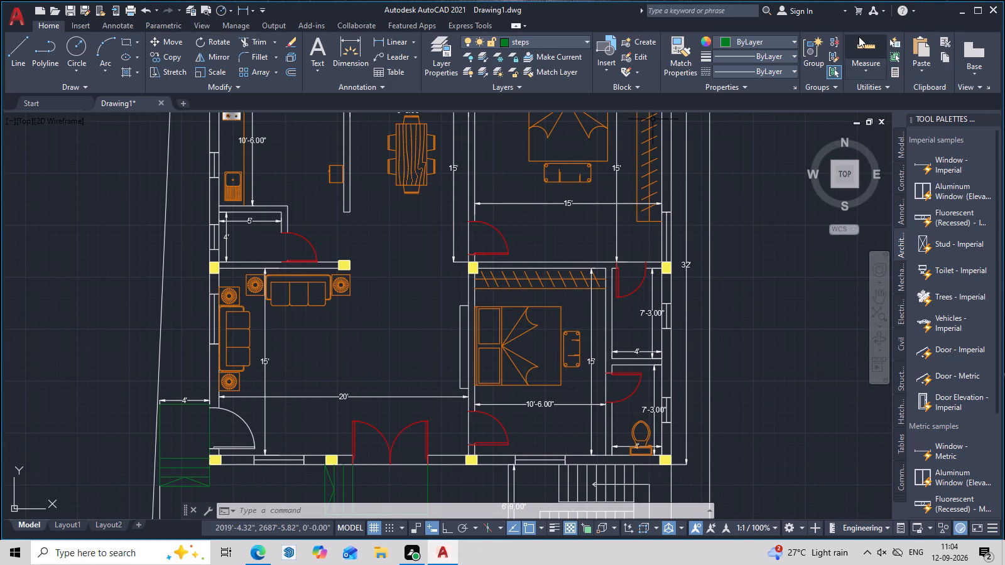
scroll(663, 246, "up", 1)
middle_click_drag(668, 237, 659, 273)
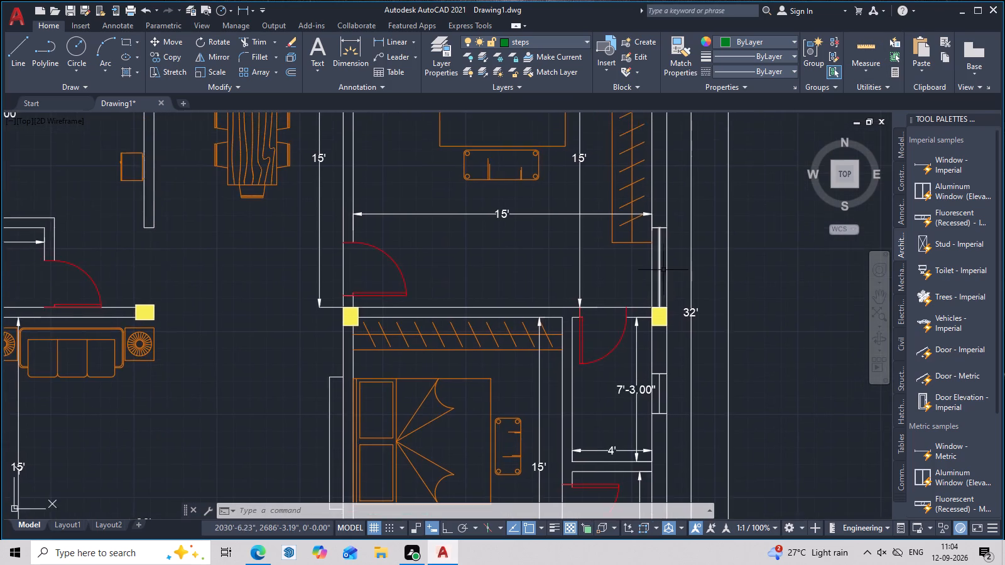
scroll(665, 269, "up", 2)
left_click_drag(692, 255, 683, 255)
left_click_drag(675, 256, 620, 267)
left_click(619, 267)
left_click_drag(693, 250, 687, 250)
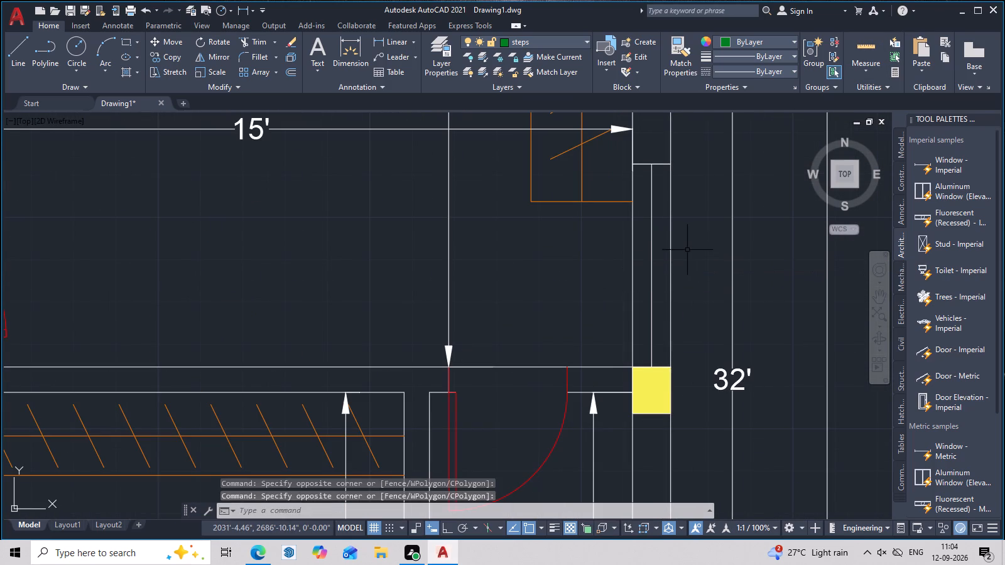
left_click_drag(697, 234, 688, 234)
left_click_drag(672, 234, 641, 242)
left_click(641, 242)
double_click(671, 235)
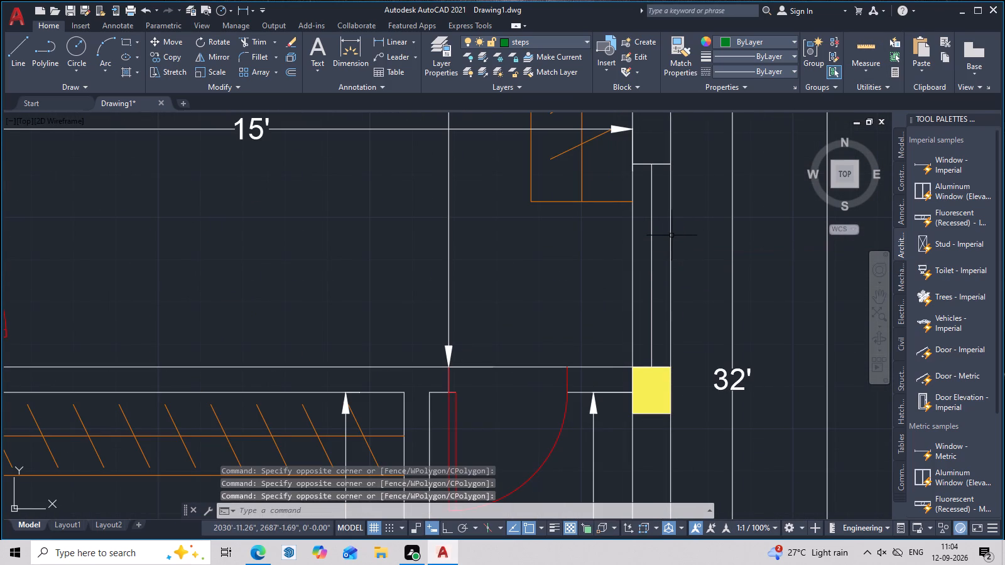
left_click(673, 234)
left_click(670, 235)
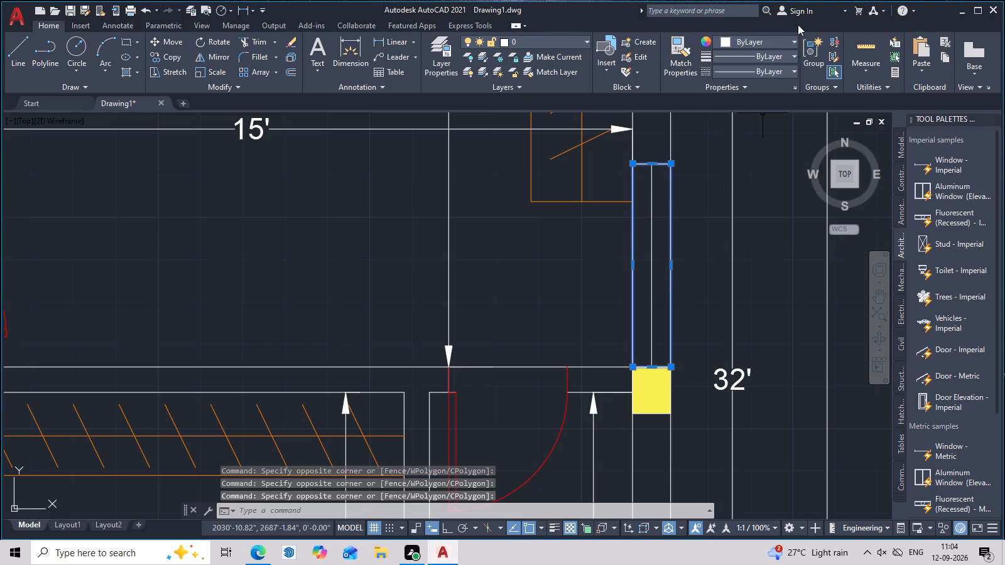
left_click(791, 37)
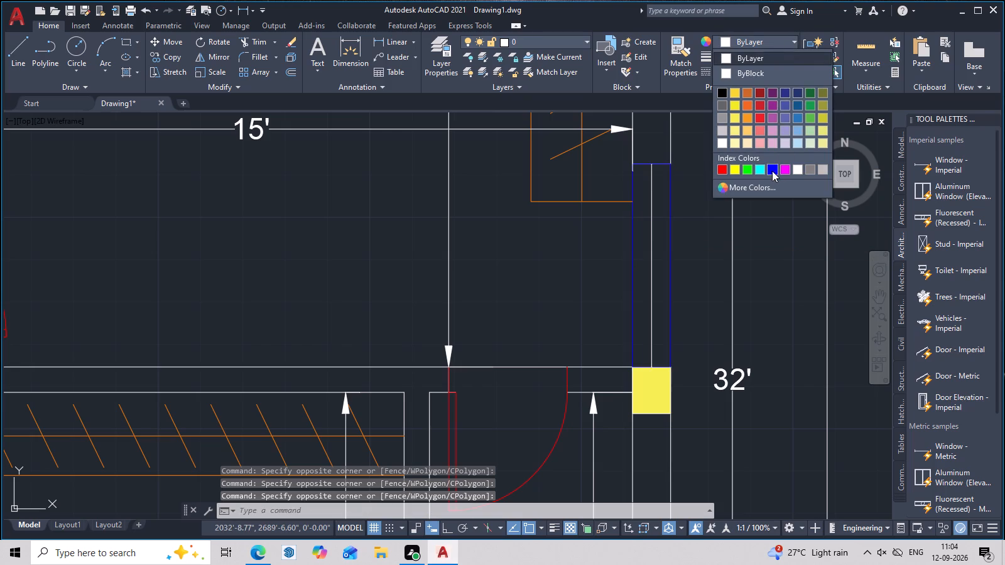
left_click(772, 171)
key("Escape")
Match the blue outline's properties onto that window's centre line and onto both bathroom windows in the east wall, including their centre lines.
left_click(685, 53)
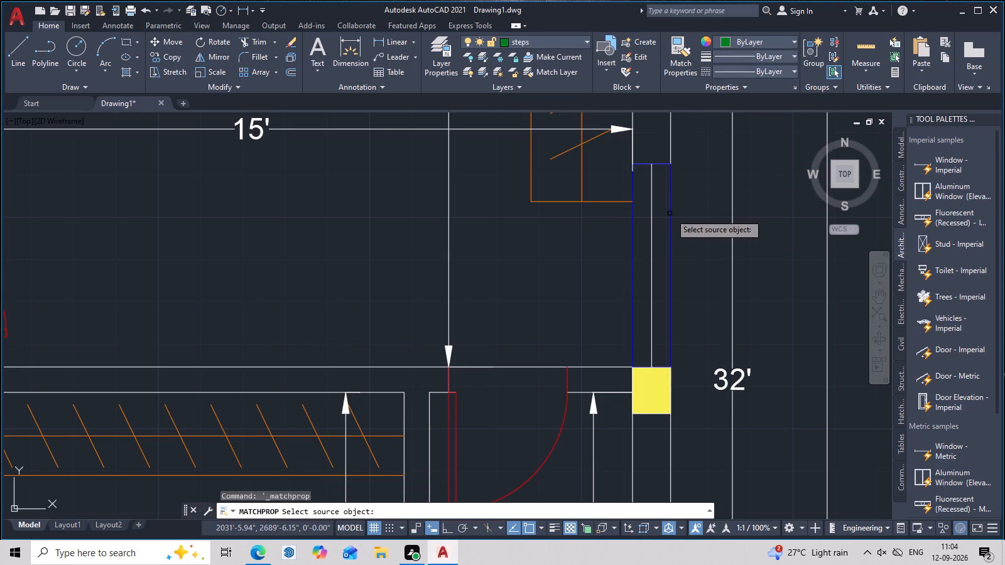
left_click(671, 214)
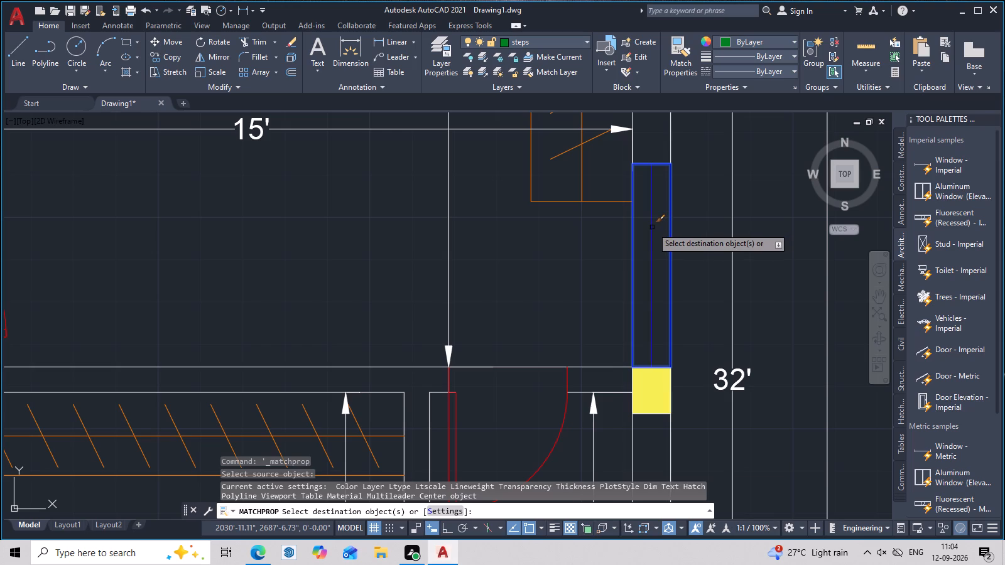
left_click(652, 227)
scroll(653, 227, "down", 3)
middle_click_drag(666, 262, 665, 213)
scroll(658, 292, "up", 3)
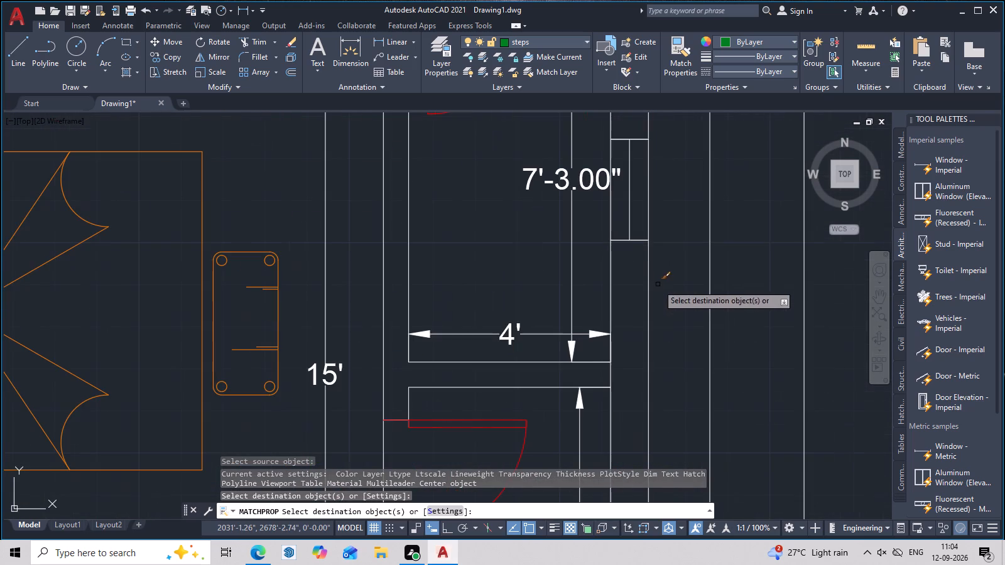
left_click(650, 195)
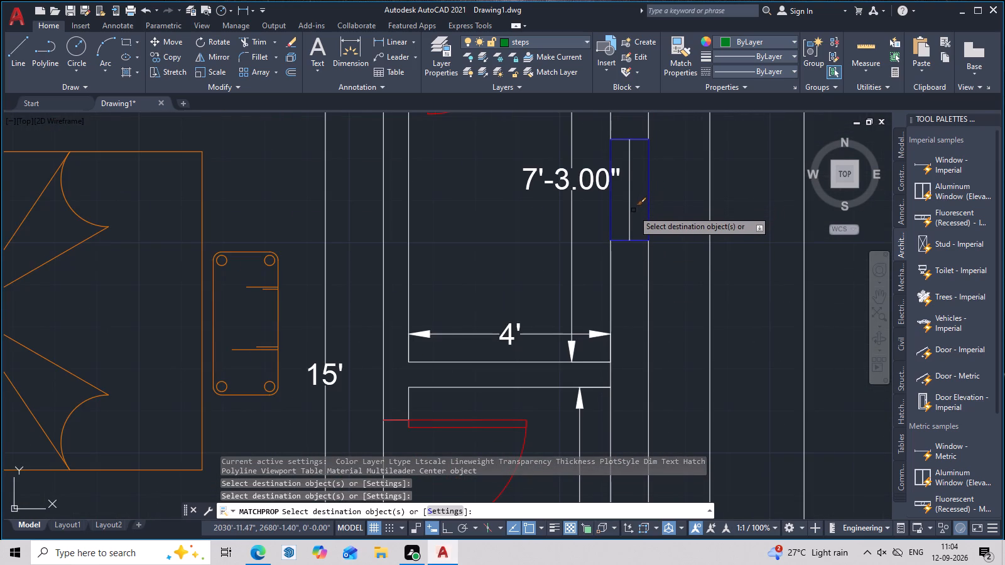
left_click(627, 216)
left_click(624, 217)
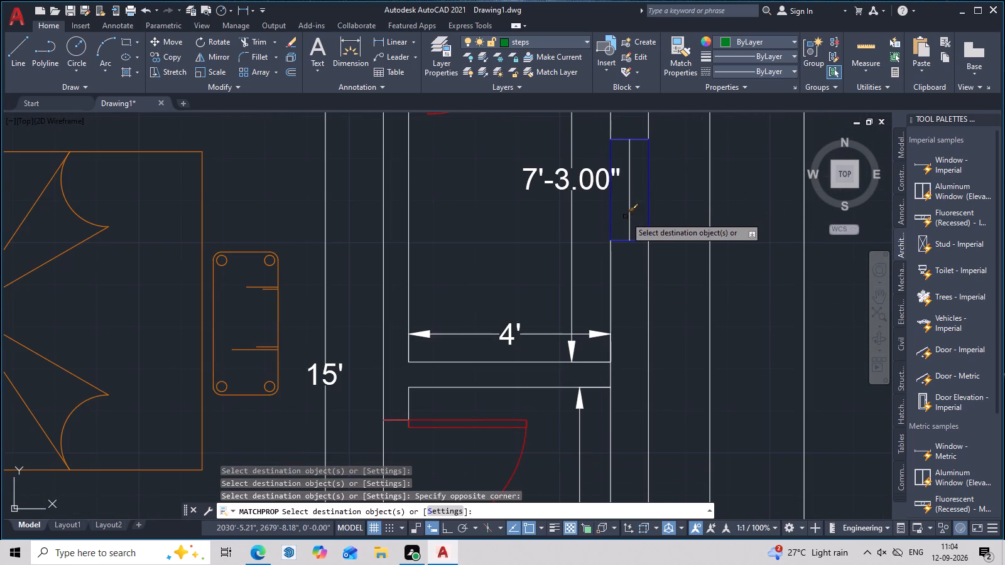
left_click(629, 215)
scroll(634, 214, "down", 4)
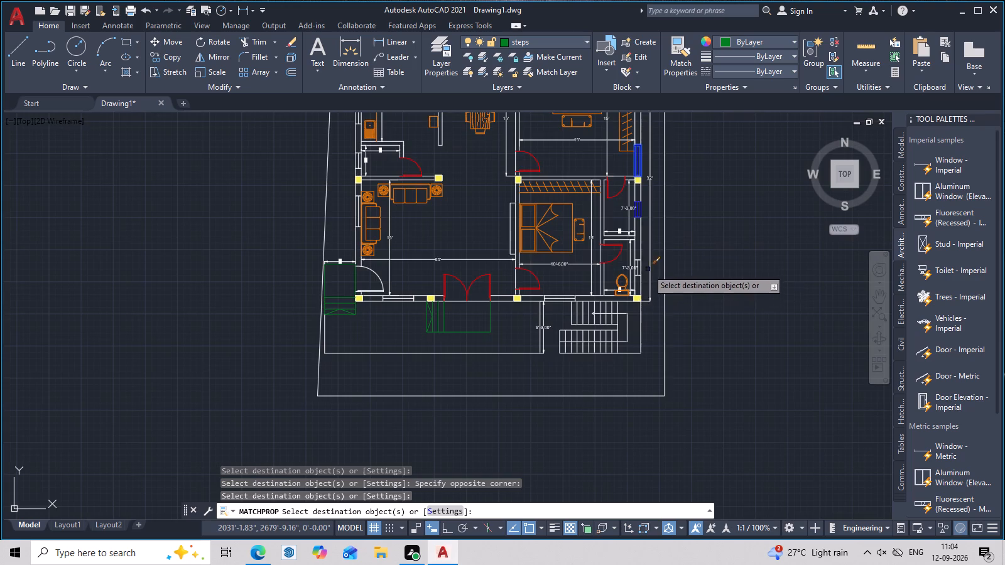
scroll(644, 269, "up", 6)
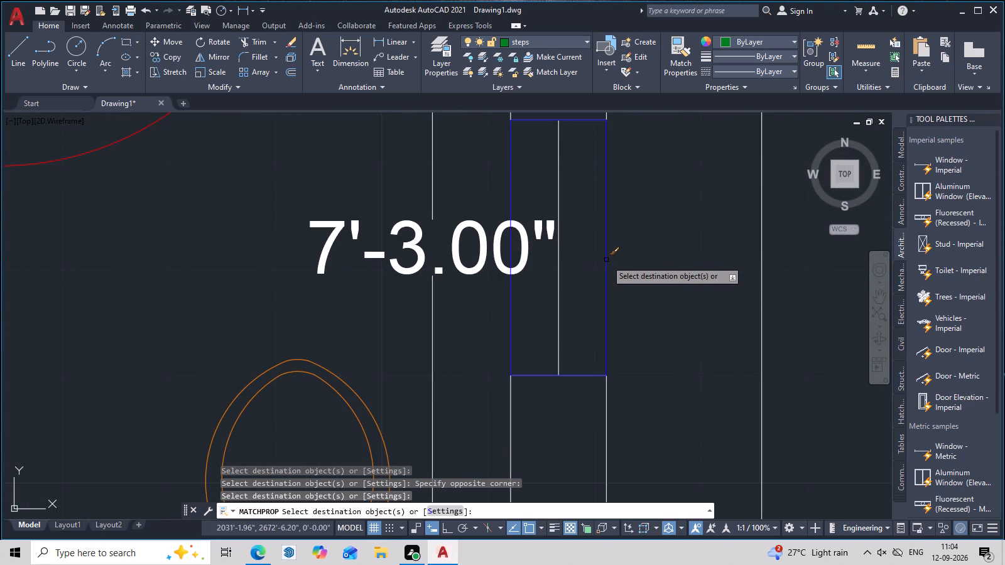
double_click(606, 260)
left_click(559, 283)
Match the blue window properties onto the outlines and centre lines of the two windows in the south wall.
scroll(572, 280, "down", 5)
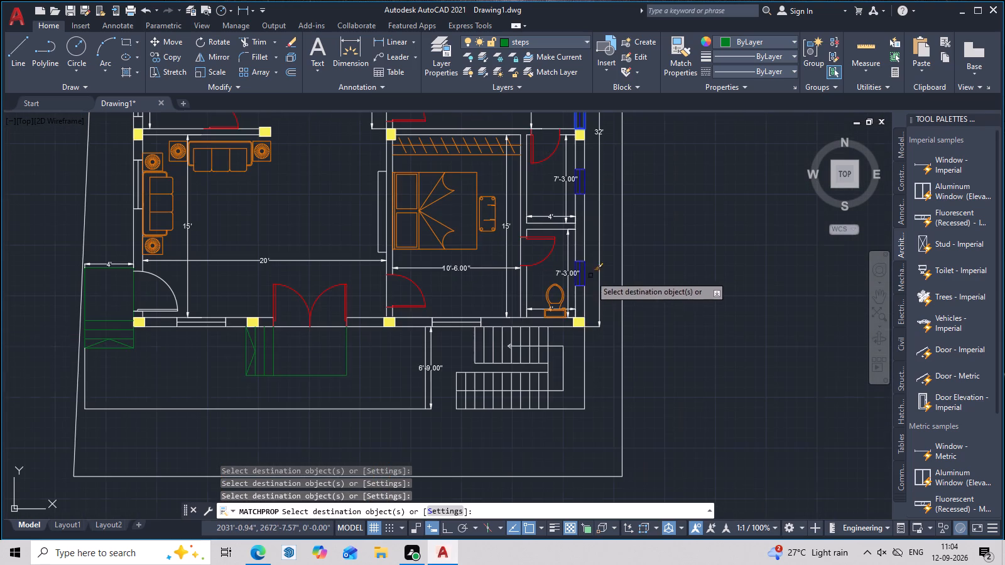
scroll(461, 320, "up", 3)
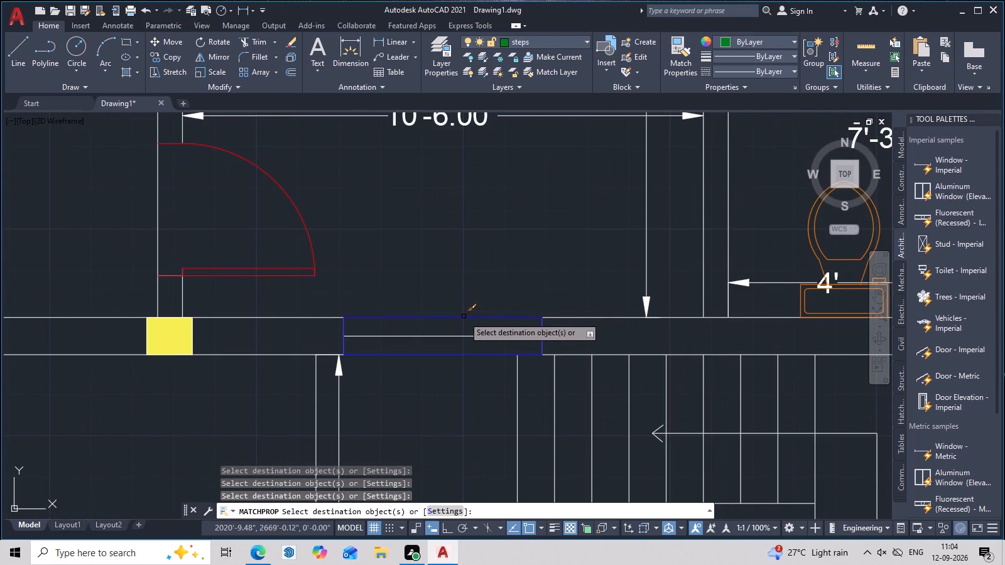
left_click(464, 316)
left_click(459, 335)
scroll(457, 321, "down", 5)
middle_click_drag(451, 304, 557, 309)
scroll(450, 309, "up", 6)
middle_click_drag(482, 352, 468, 226)
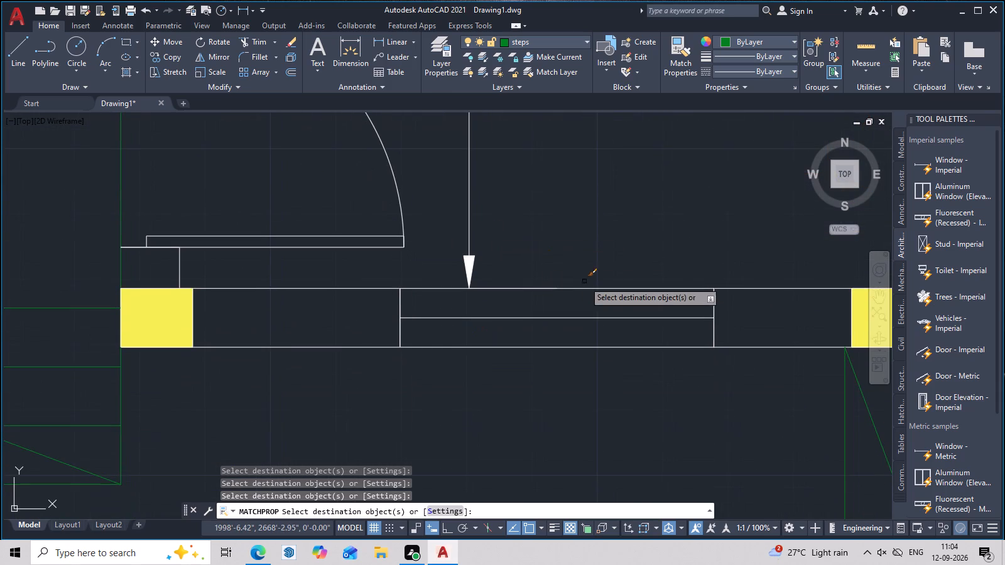
left_click(629, 289)
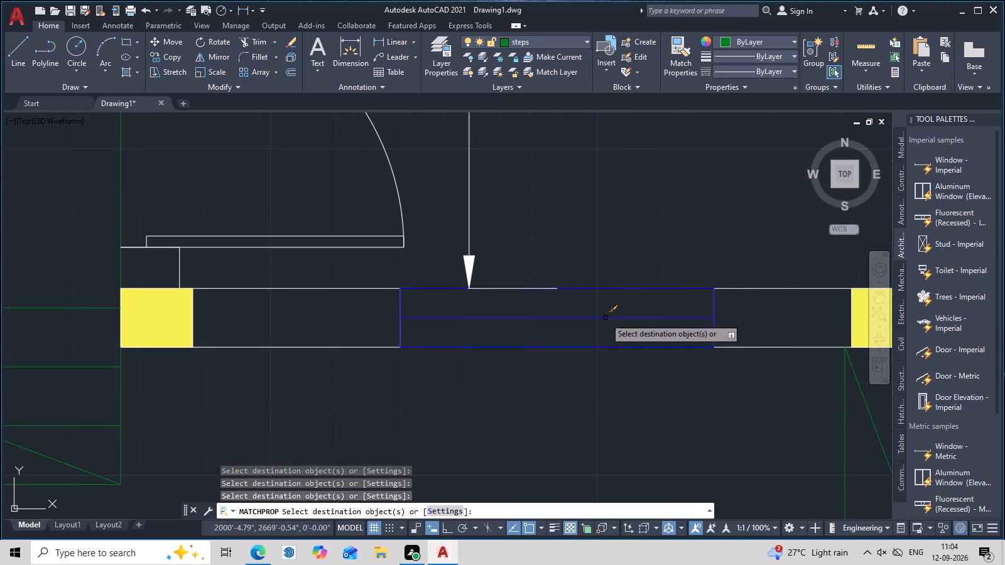
left_click(605, 318)
Match the blue window properties onto the outlines and centre lines of the west wall's living room, small 5' by 4' room and kitchen windows.
scroll(519, 311, "down", 5)
middle_click_drag(478, 271, 482, 328)
scroll(468, 270, "up", 3)
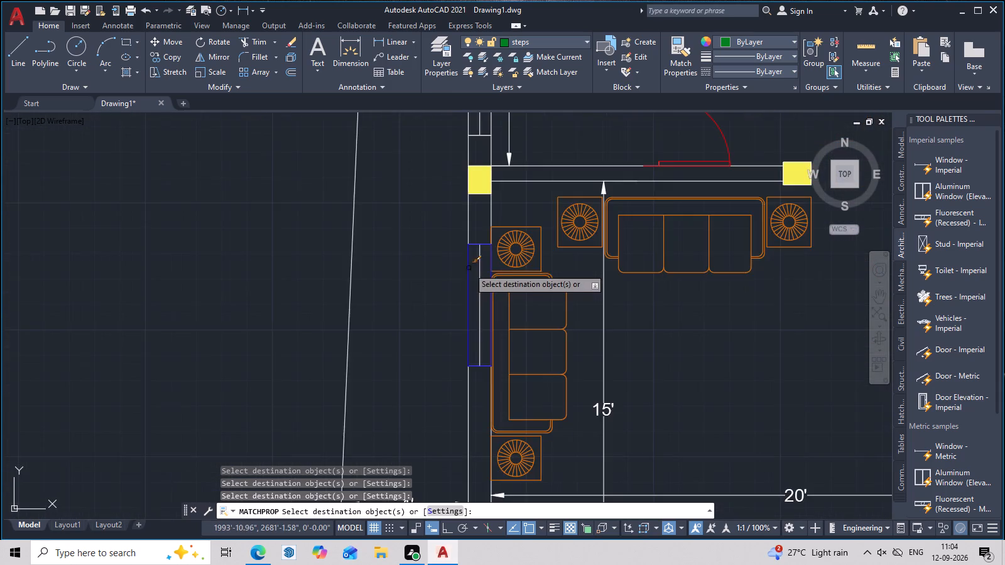
scroll(475, 265, "up", 2)
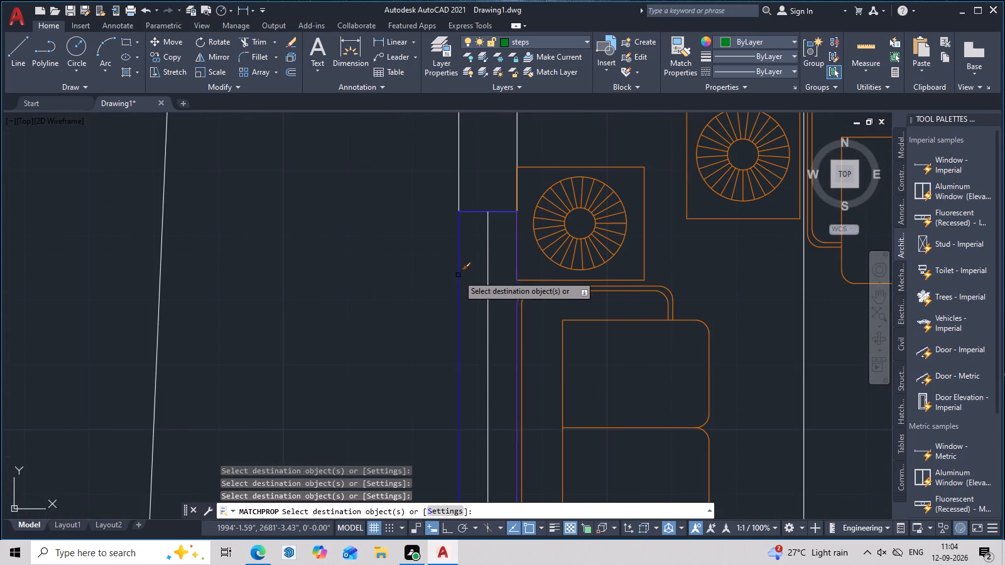
left_click(458, 275)
left_click(486, 275)
scroll(484, 274, "down", 4)
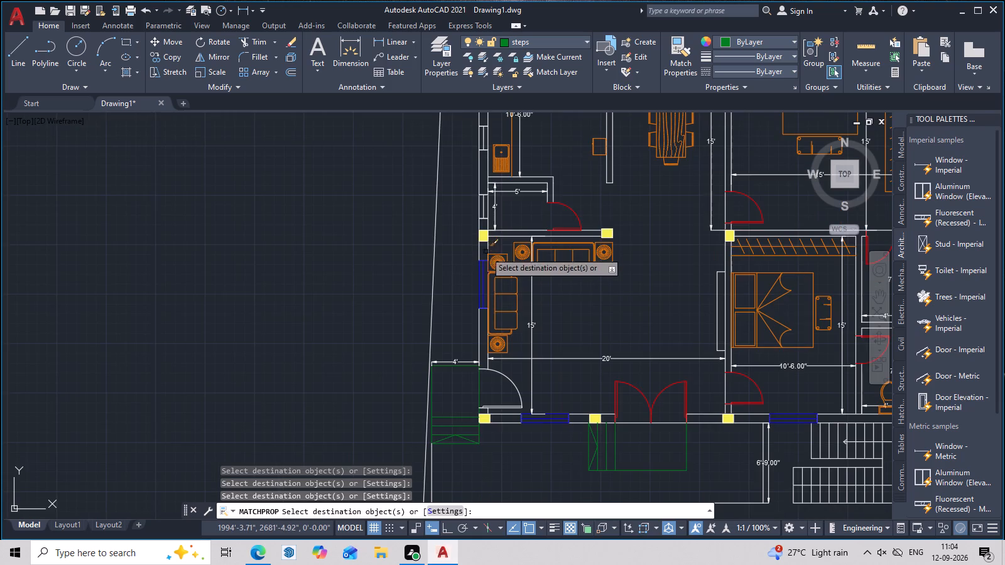
scroll(487, 200, "up", 3)
double_click(492, 218)
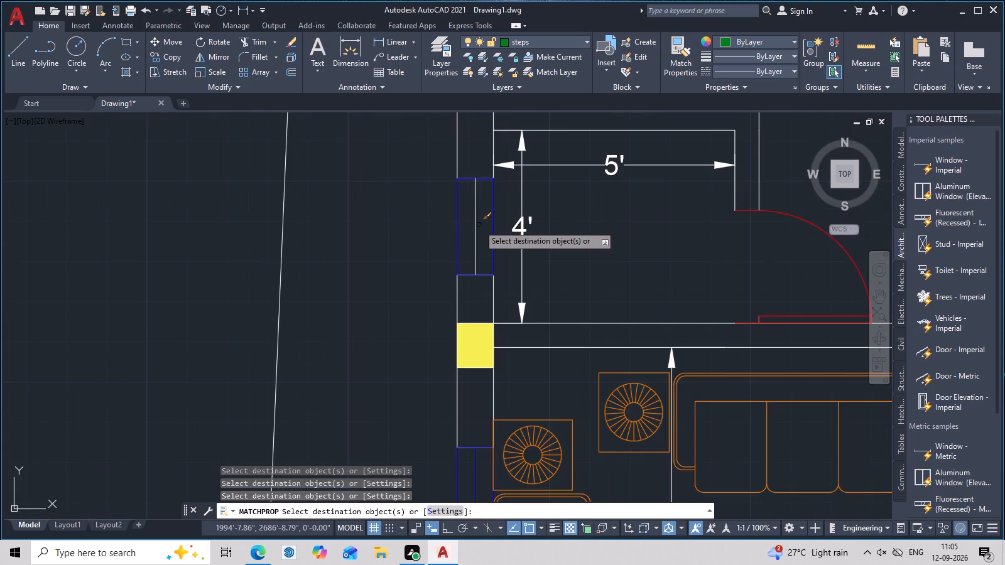
left_click(476, 228)
scroll(476, 228, "down", 5)
scroll(481, 195, "up", 3)
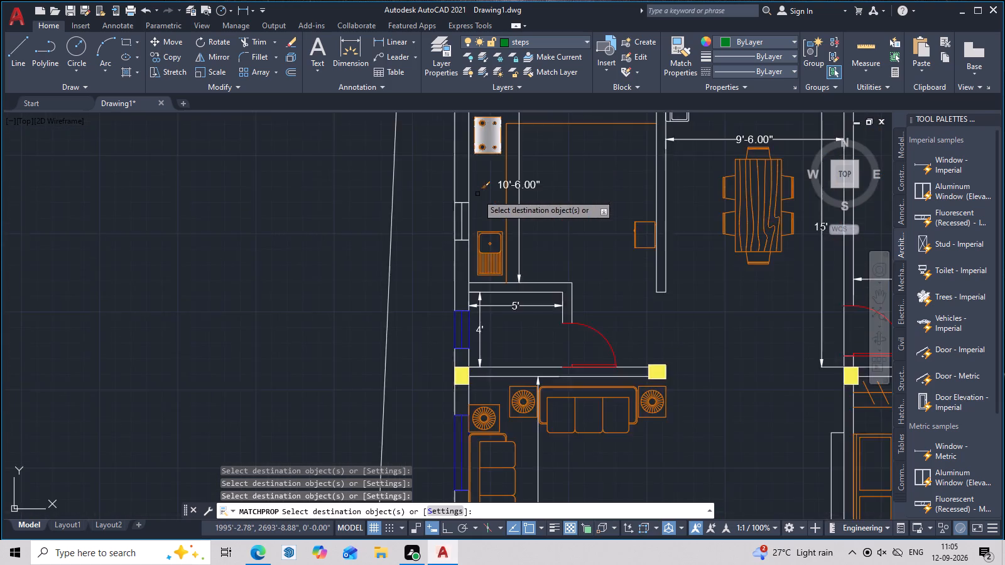
scroll(475, 195, "up", 3)
left_click(451, 252)
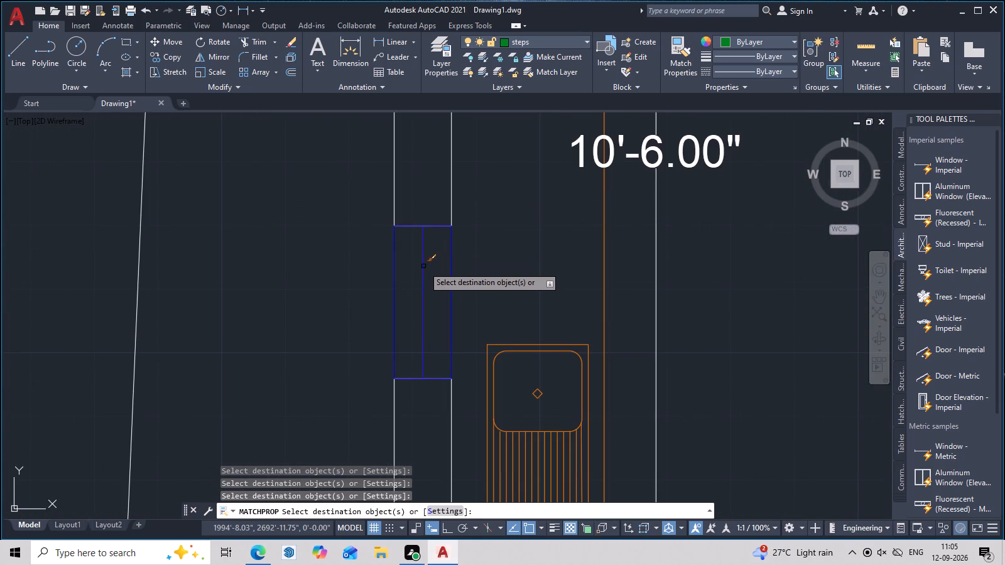
left_click(423, 266)
Match the blue window properties onto the outlines and centre lines of the three north wall windows: kitchen, dining area and northeast bedroom.
scroll(455, 254, "down", 5)
scroll(496, 193, "up", 3)
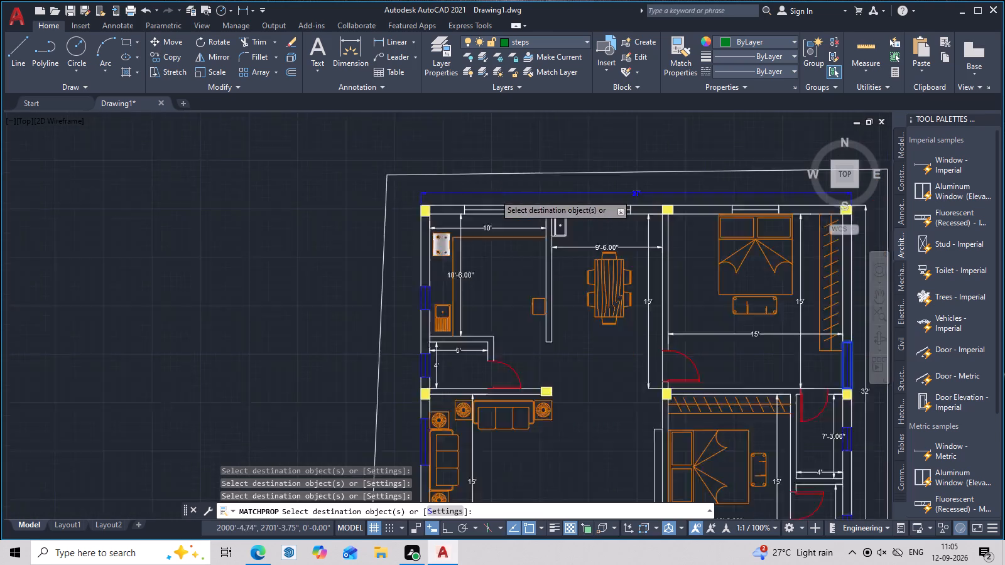
scroll(492, 214, "up", 3)
left_click(478, 252)
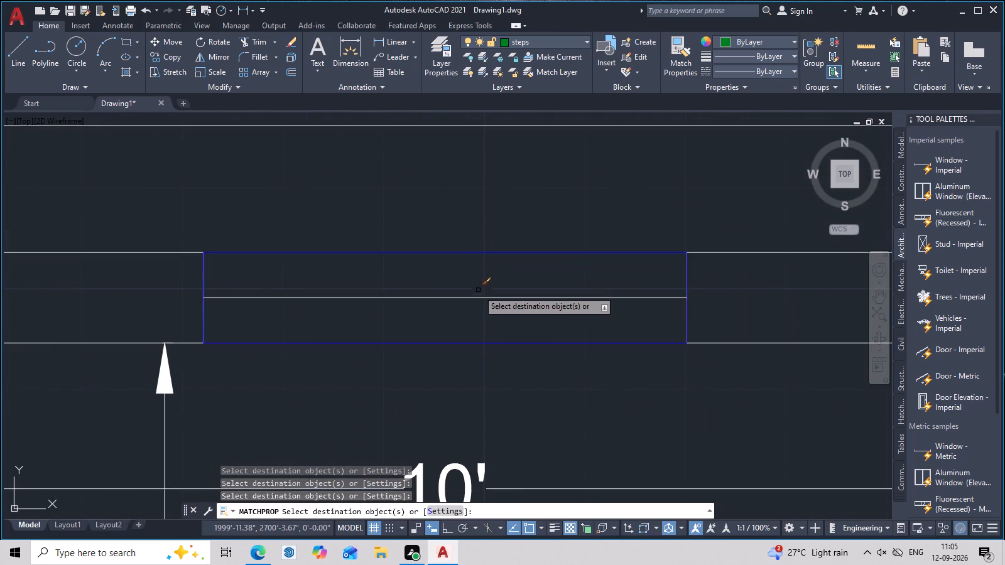
left_click(482, 299)
scroll(482, 299, "down", 6)
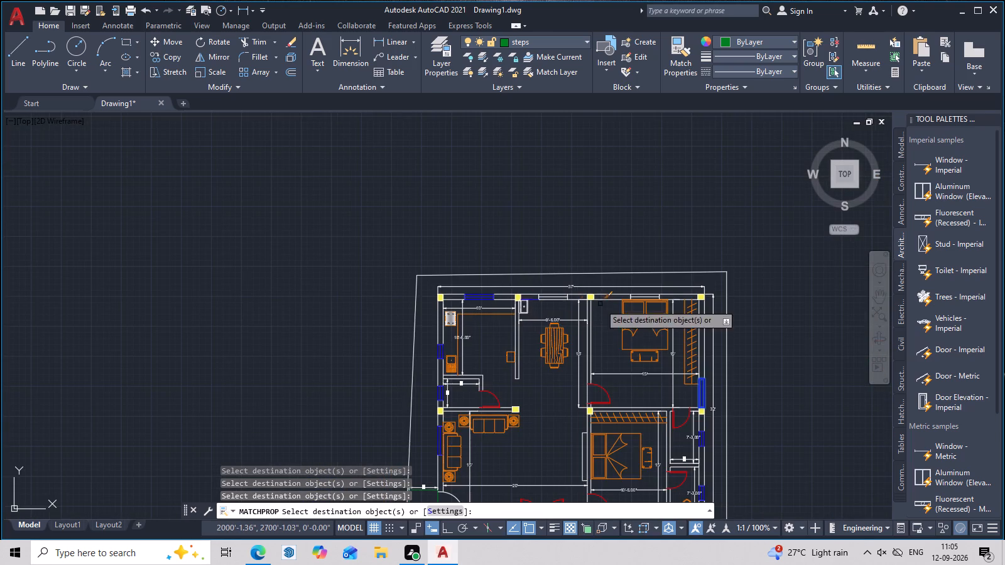
scroll(563, 291, "up", 6)
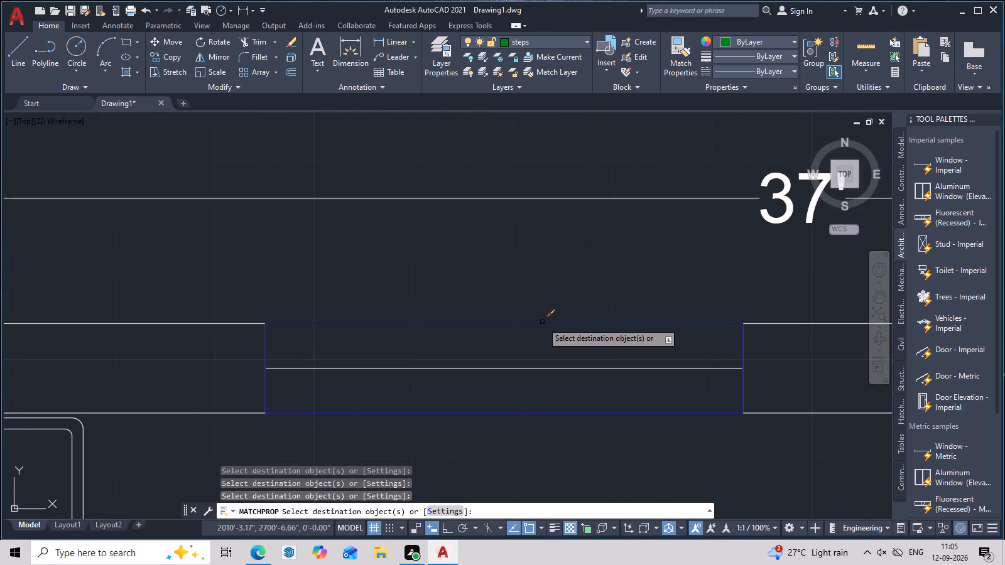
left_click(542, 322)
left_click(546, 369)
scroll(546, 368, "down", 3)
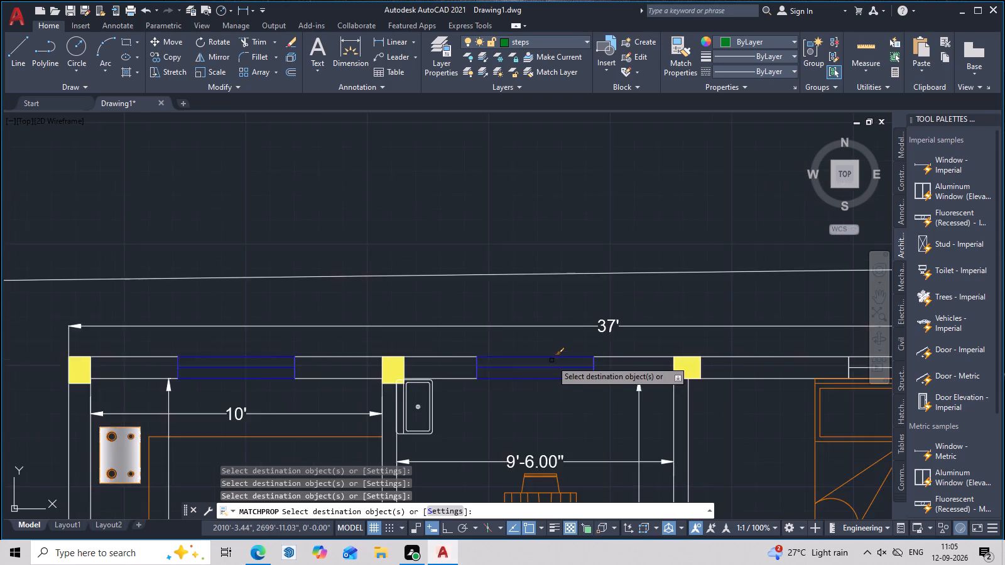
scroll(551, 360, "down", 2)
scroll(706, 359, "up", 3)
middle_click_drag(703, 359, 543, 267)
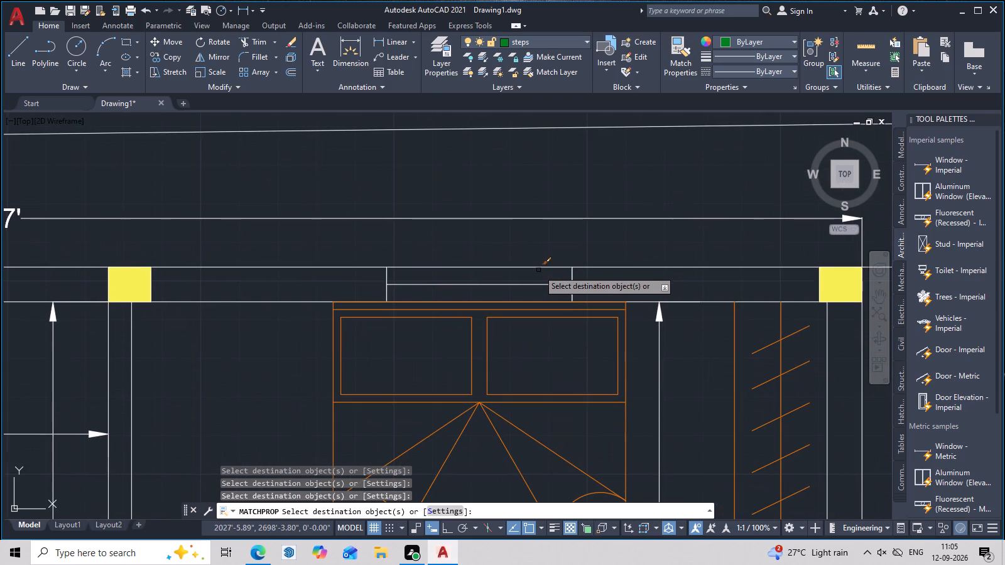
left_click(540, 269)
left_click(536, 285)
scroll(536, 285, "down", 4)
middle_click_drag(653, 342, 633, 259)
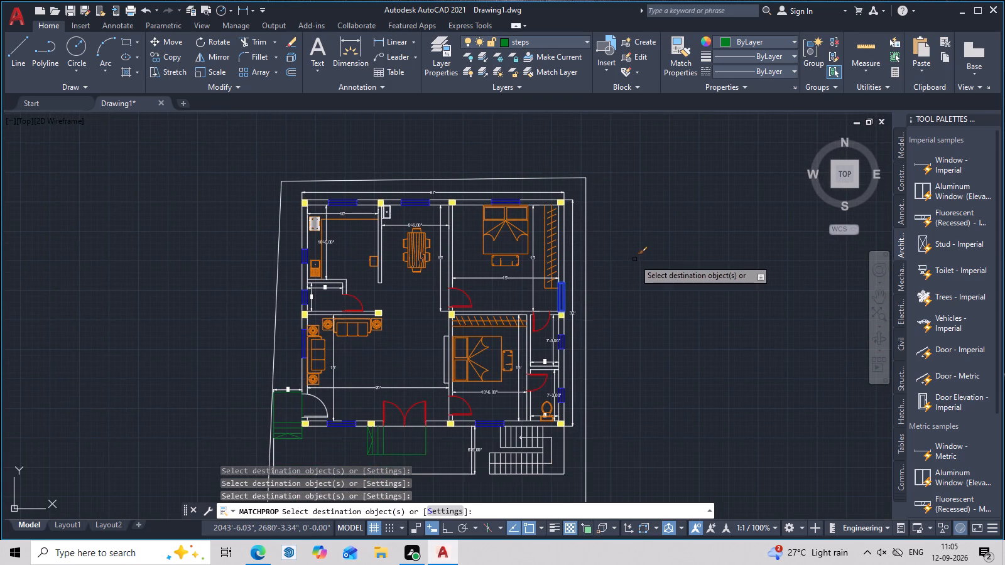
key("Escape")
Examine the color-coded floor plan, including the windows, south entrance, staircase and rooms.
middle_click_drag(578, 291, 614, 276)
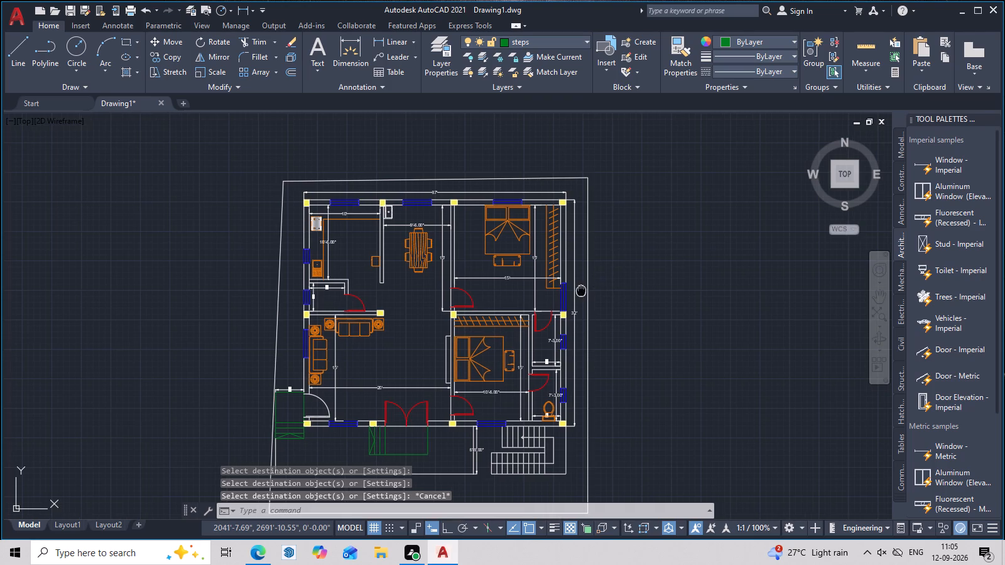
middle_click_drag(614, 276, 636, 269)
scroll(638, 269, "up", 2)
scroll(638, 269, "down", 1)
middle_click_drag(638, 269, 707, 246)
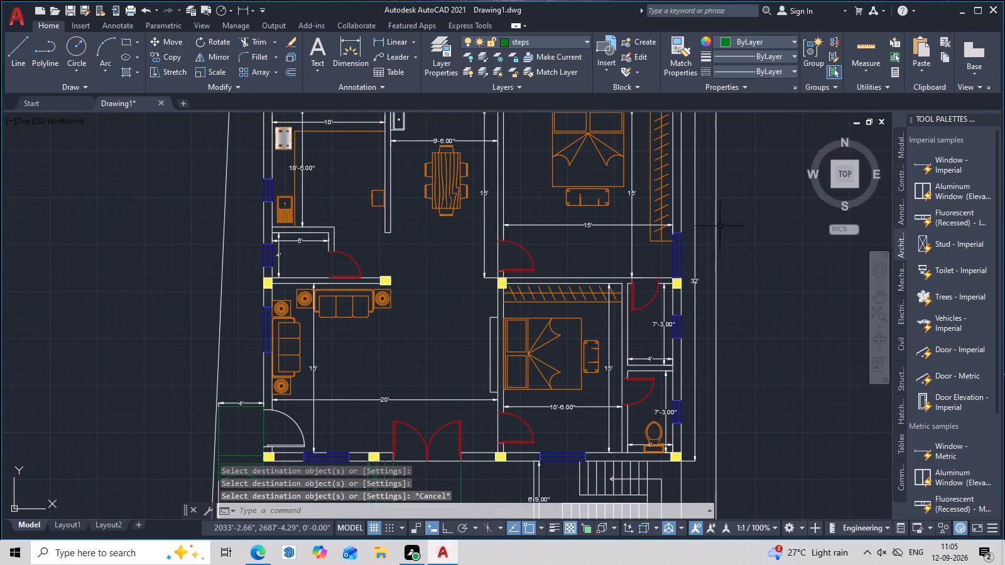
middle_click_drag(626, 262, 668, 225)
scroll(621, 261, "up", 1)
scroll(621, 261, "down", 1)
middle_click_drag(621, 267, 599, 188)
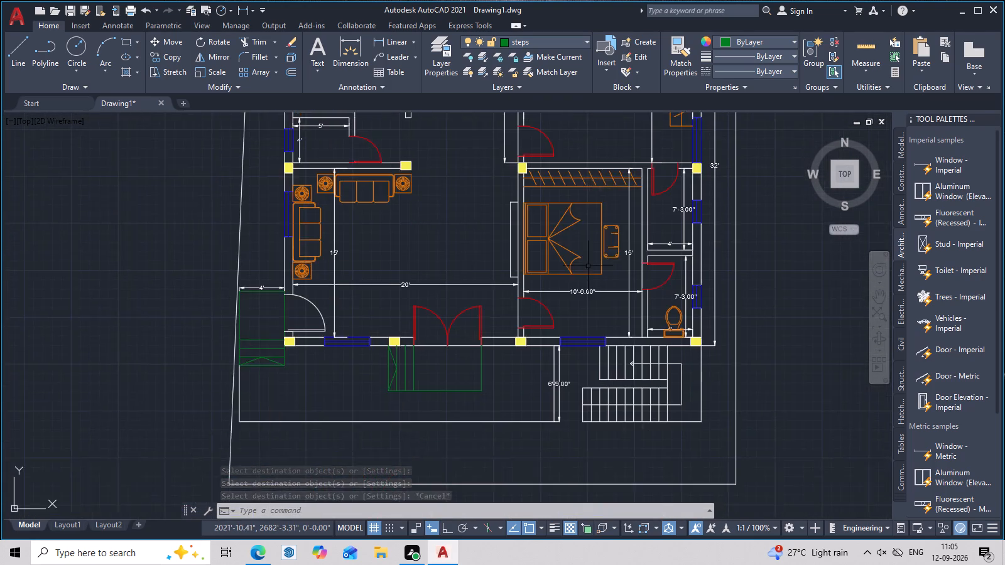
scroll(587, 269, "up", 2)
middle_click_drag(580, 291, 583, 206)
scroll(579, 281, "down", 1)
middle_click_drag(568, 311, 548, 247)
scroll(517, 296, "up", 2)
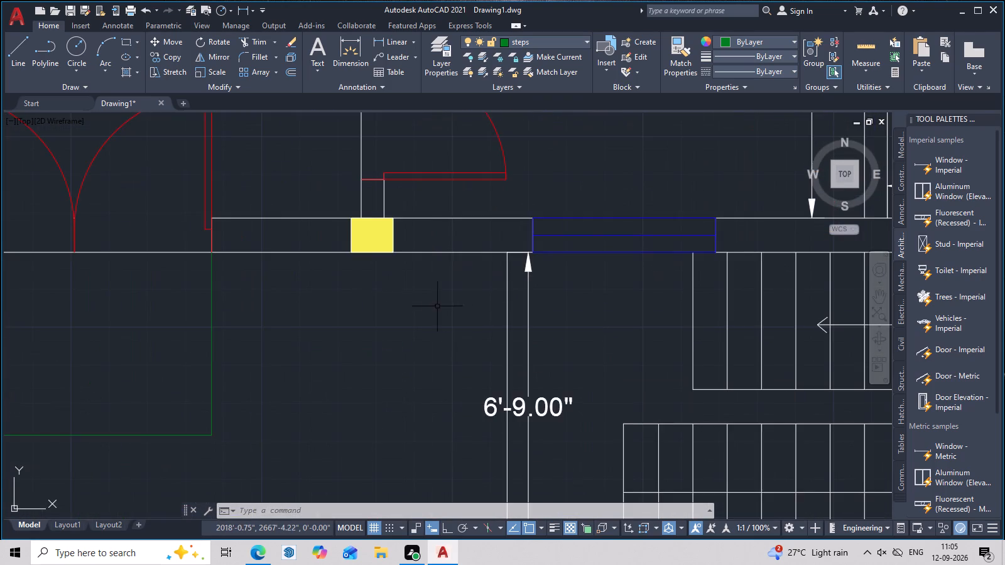
middle_click_drag(420, 306, 543, 301)
scroll(535, 301, "up", 1)
scroll(527, 301, "down", 4)
middle_click_drag(507, 321, 690, 364)
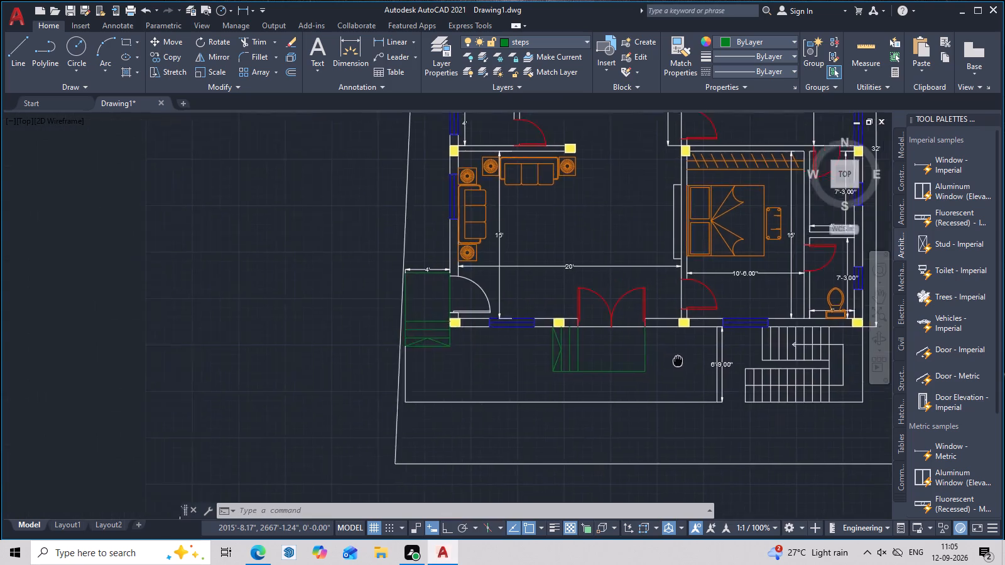
middle_click_drag(690, 364, 425, 508)
middle_click_drag(483, 185, 550, 202)
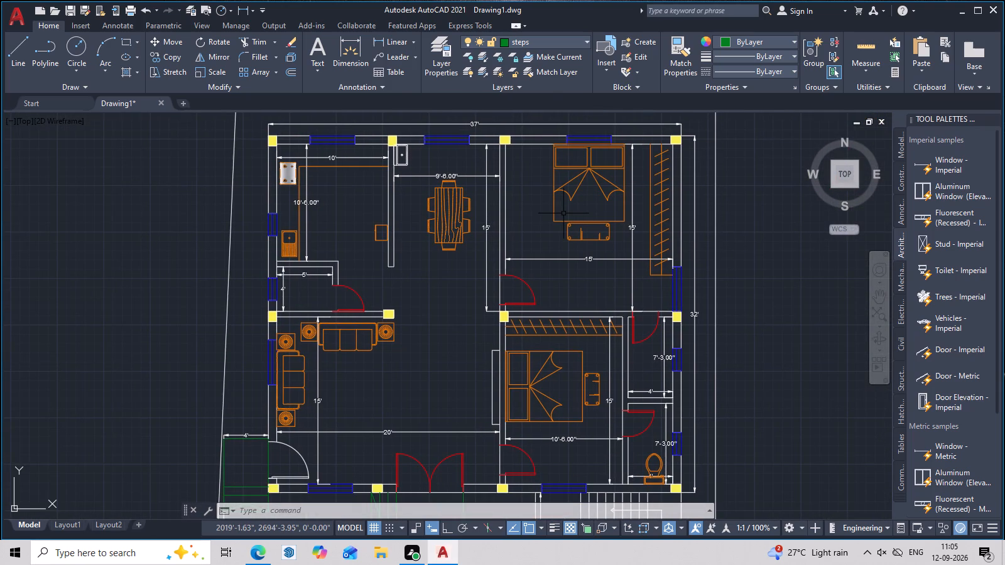
Set the 2D model space uniform background color to White in the drawing window color options.
type("op")
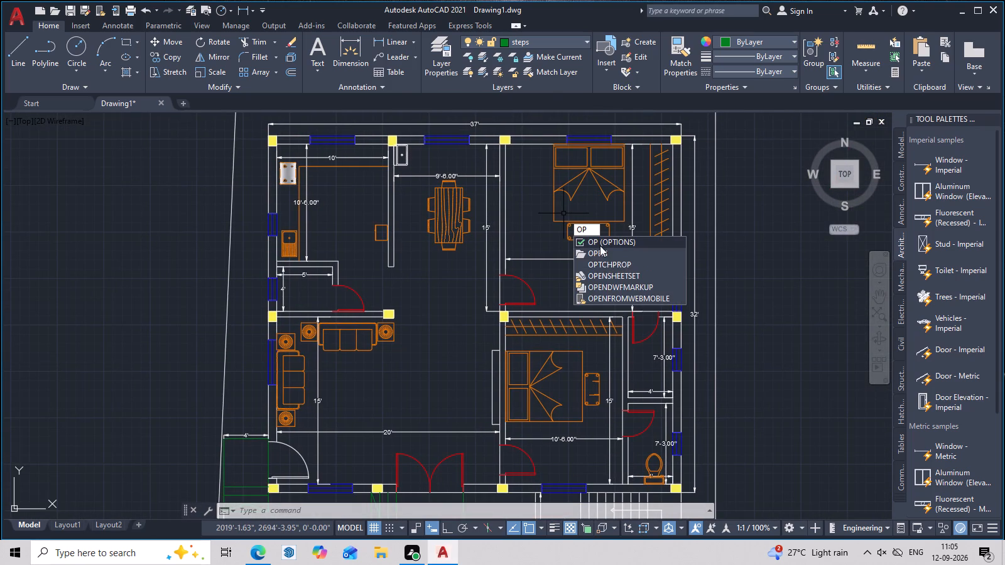
double_click(600, 245)
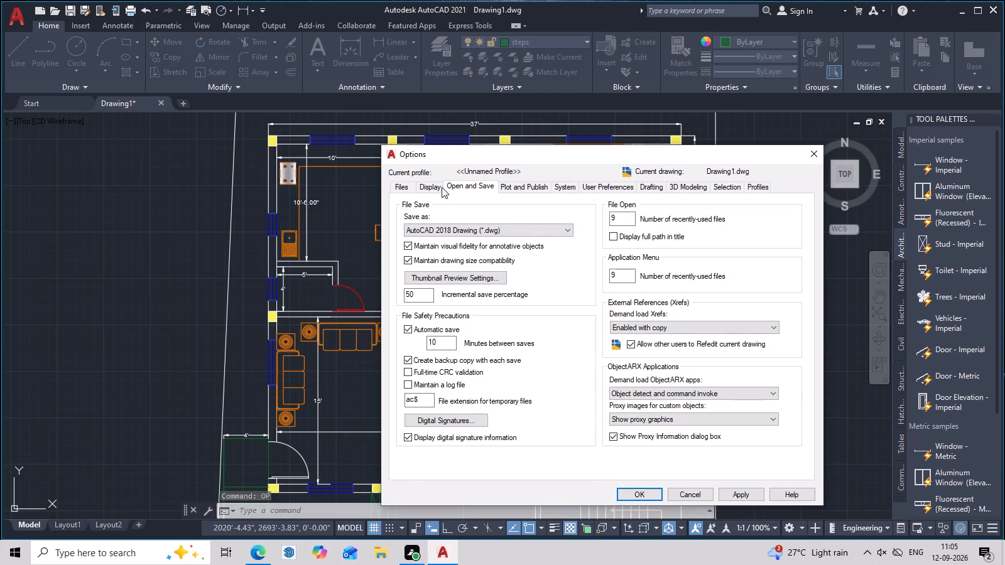
left_click(436, 187)
double_click(474, 374)
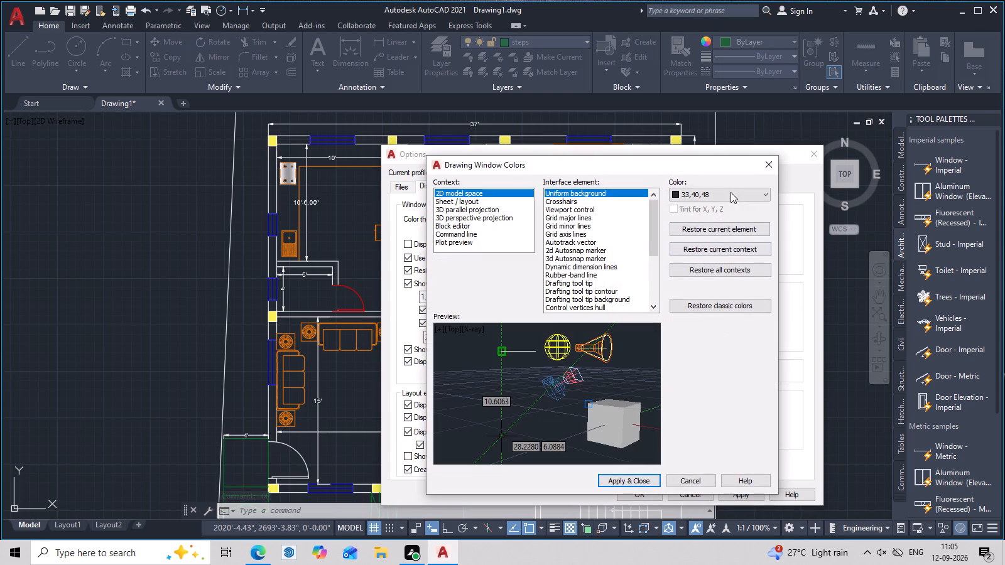
left_click(714, 195)
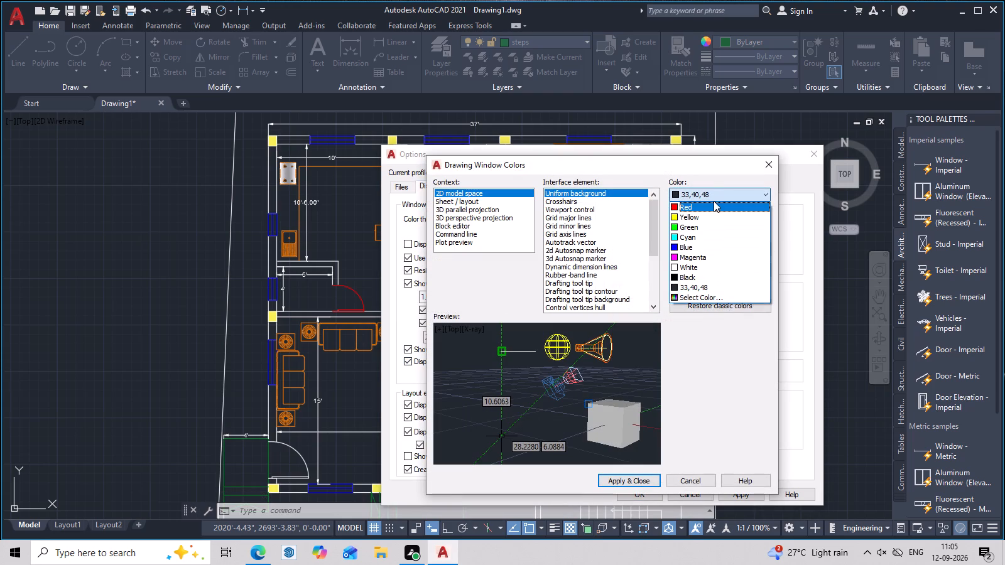
left_click(707, 267)
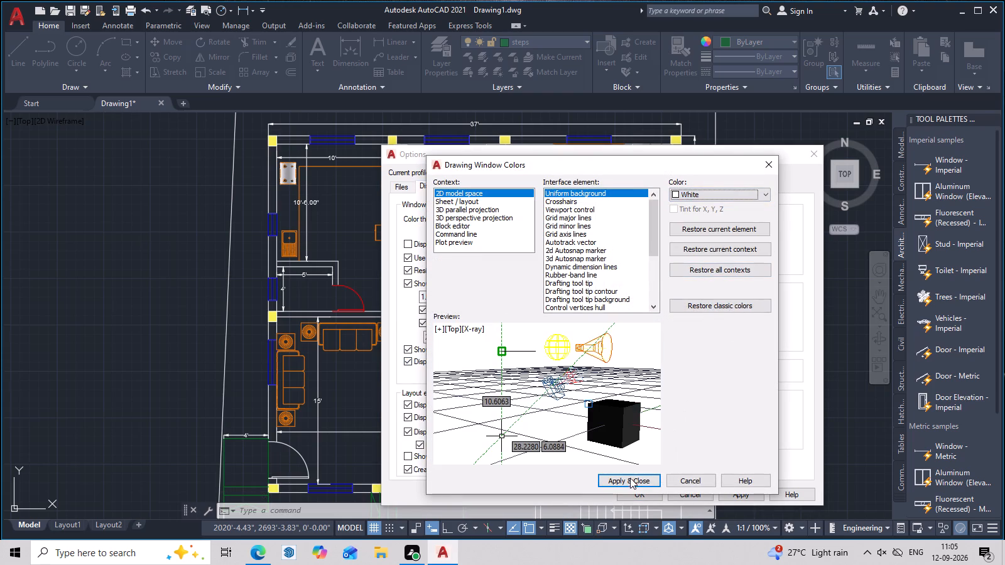
double_click(630, 480)
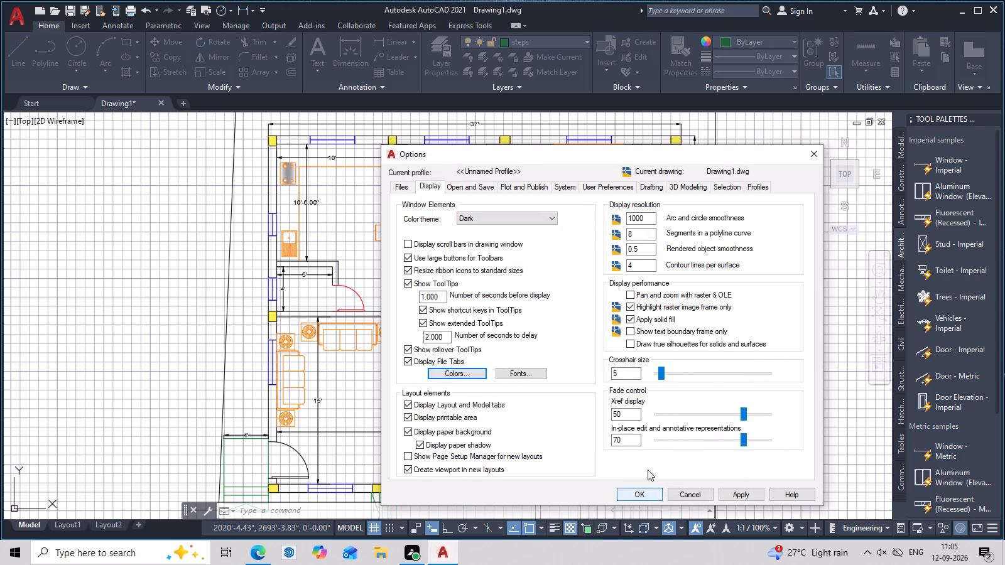
left_click(820, 152)
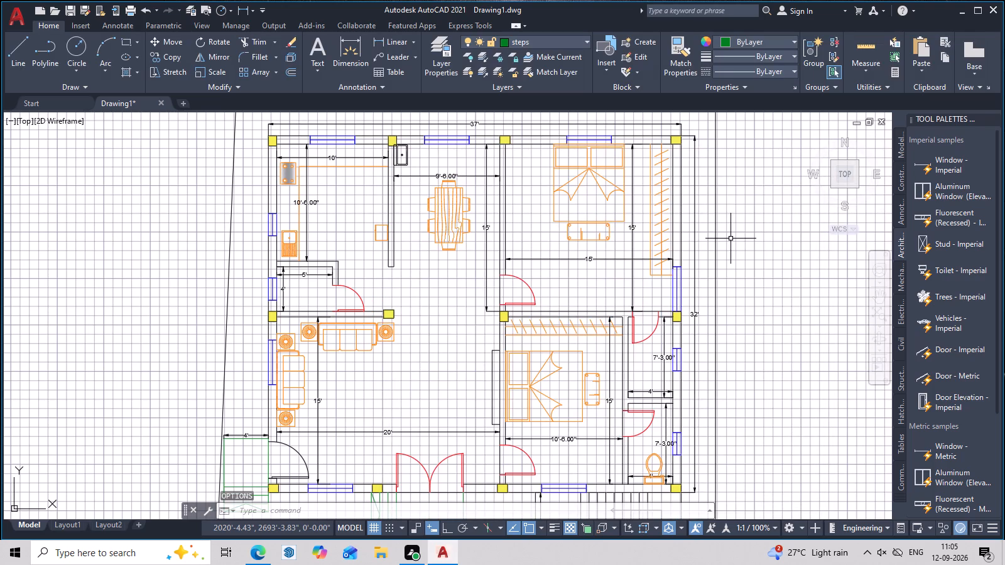
Turn off the drawing grid display.
key("F7")
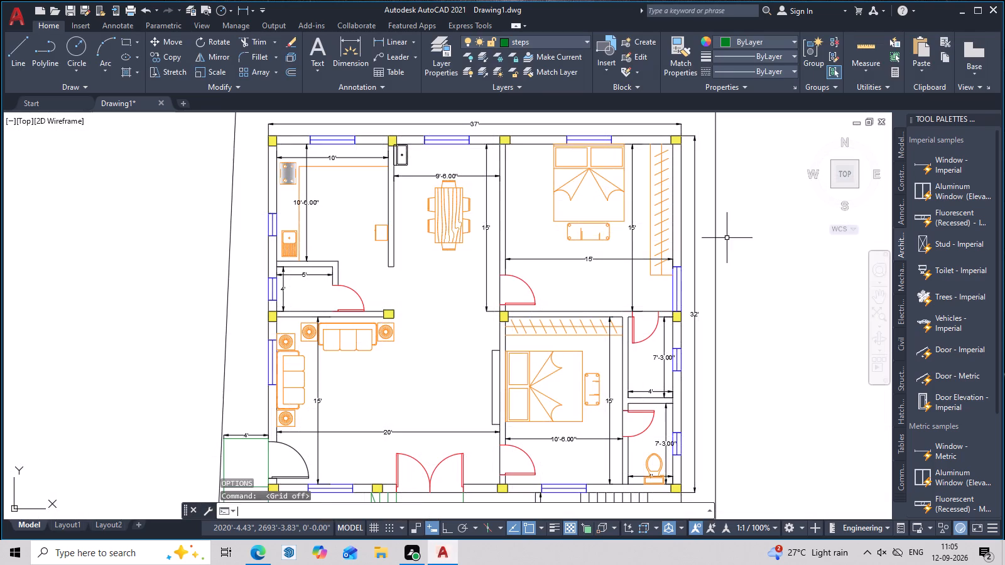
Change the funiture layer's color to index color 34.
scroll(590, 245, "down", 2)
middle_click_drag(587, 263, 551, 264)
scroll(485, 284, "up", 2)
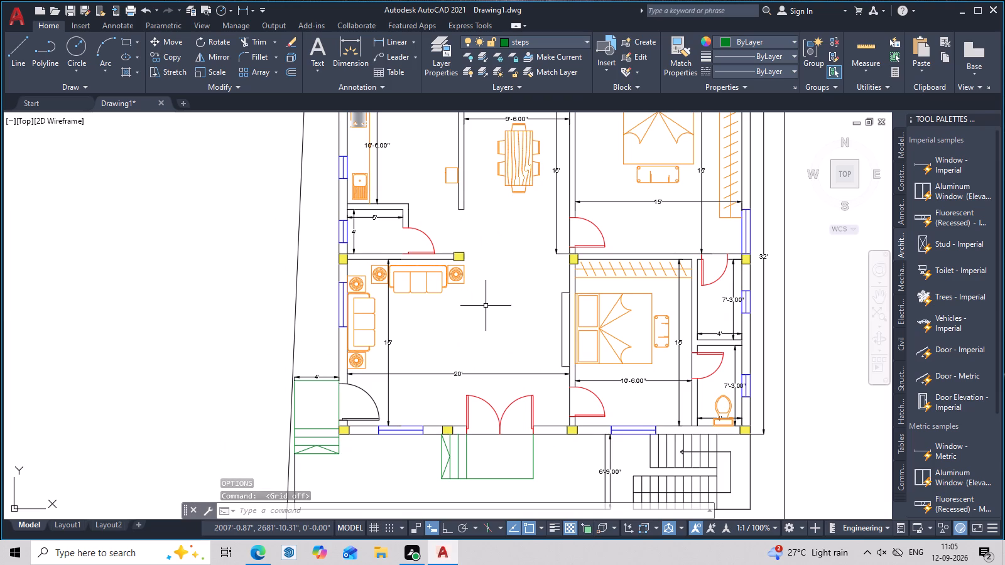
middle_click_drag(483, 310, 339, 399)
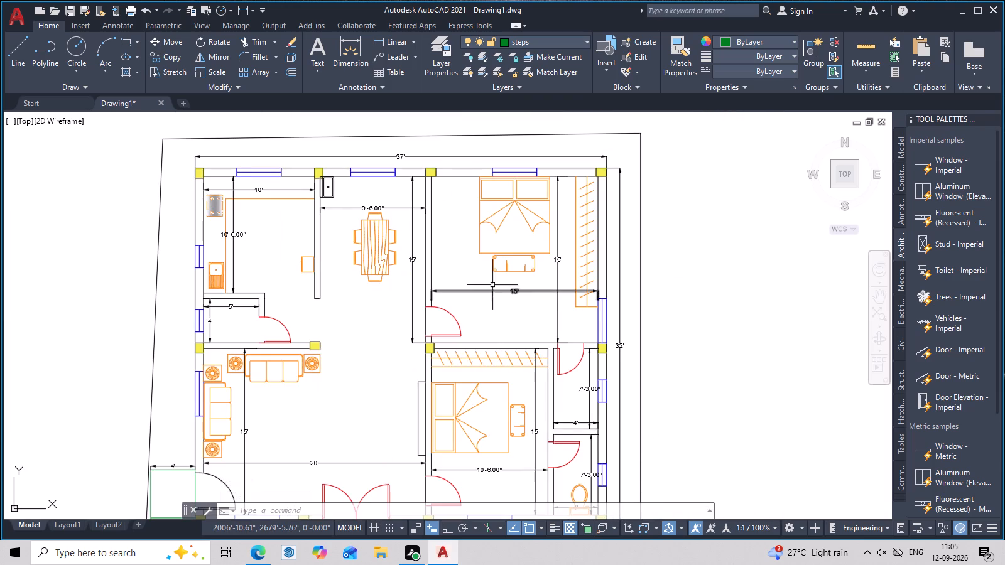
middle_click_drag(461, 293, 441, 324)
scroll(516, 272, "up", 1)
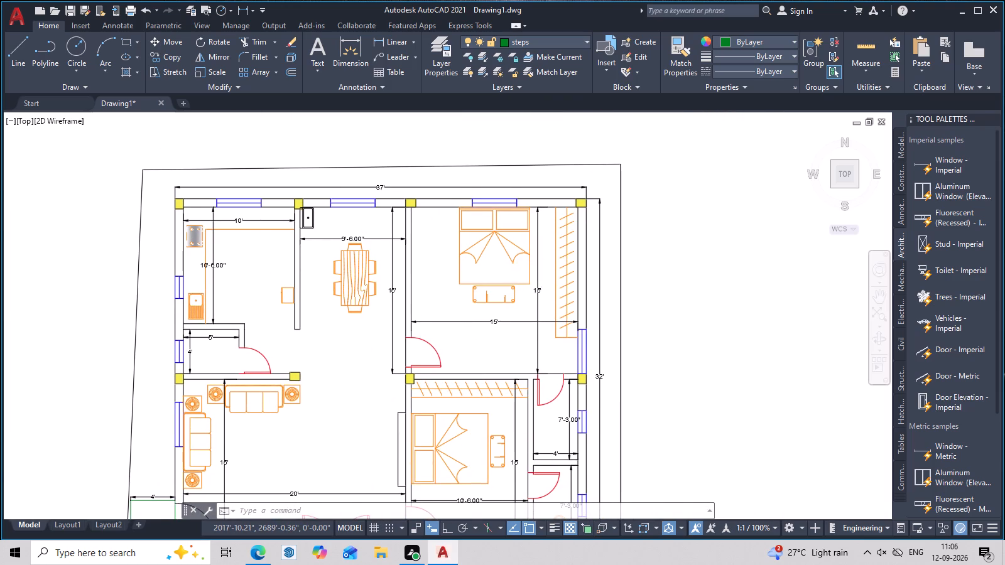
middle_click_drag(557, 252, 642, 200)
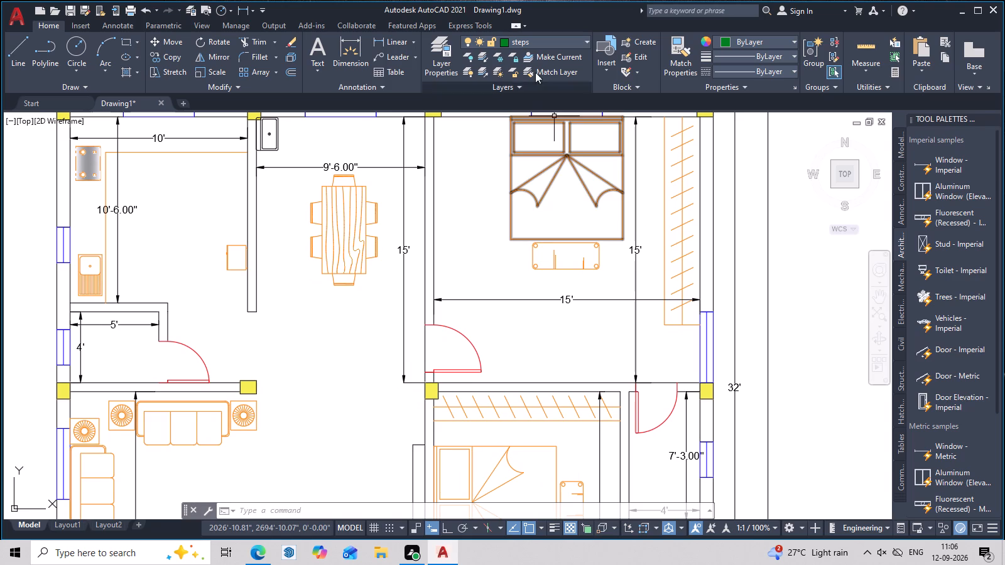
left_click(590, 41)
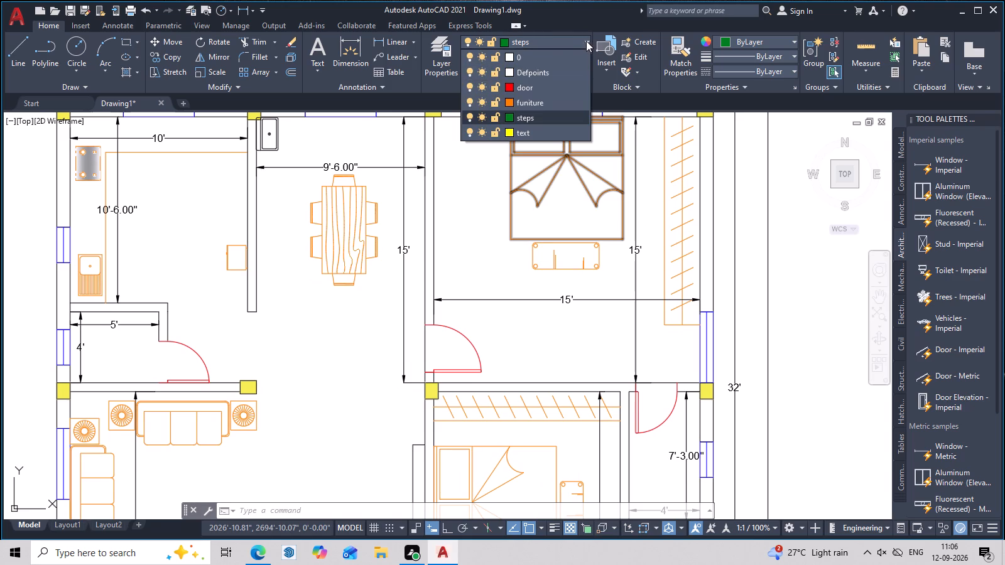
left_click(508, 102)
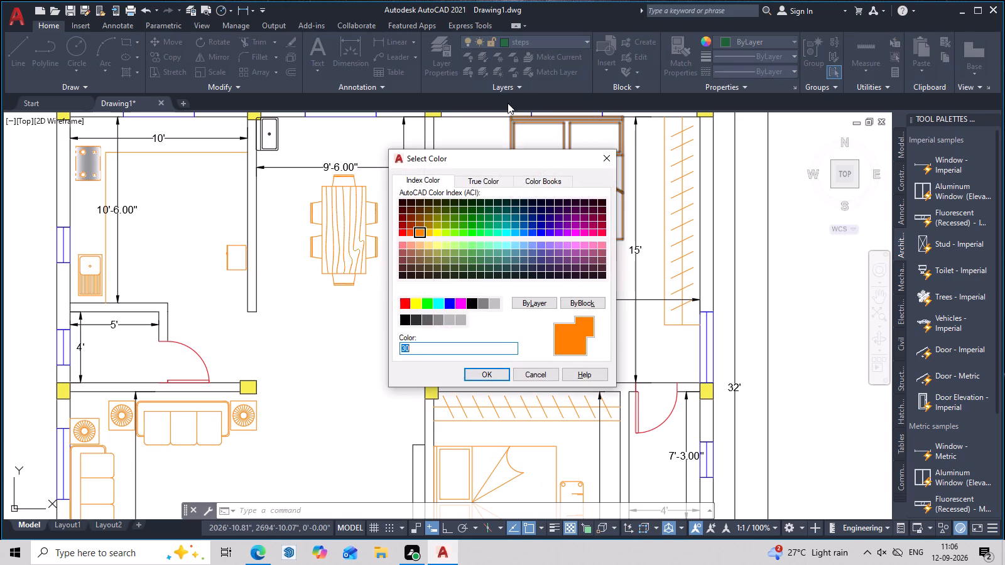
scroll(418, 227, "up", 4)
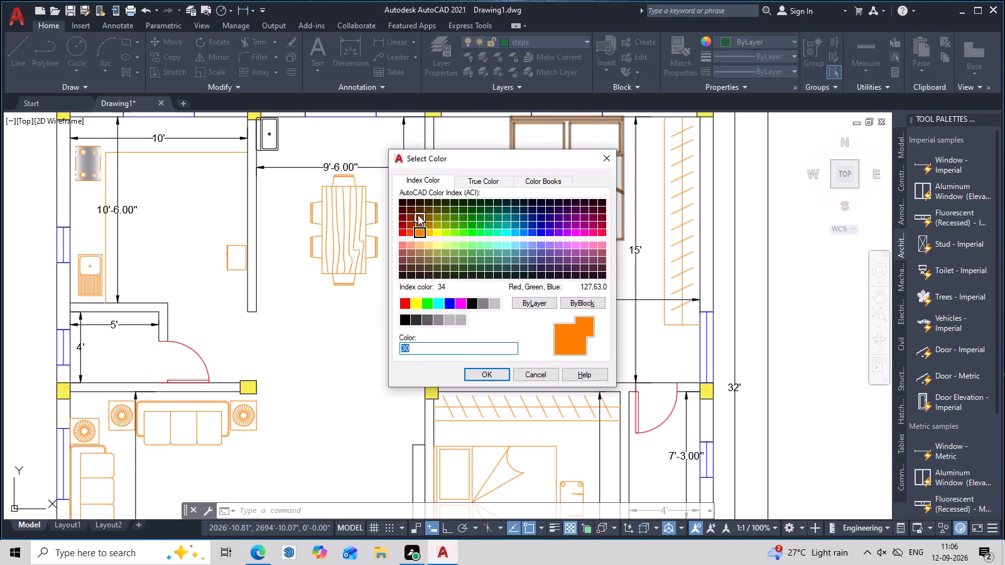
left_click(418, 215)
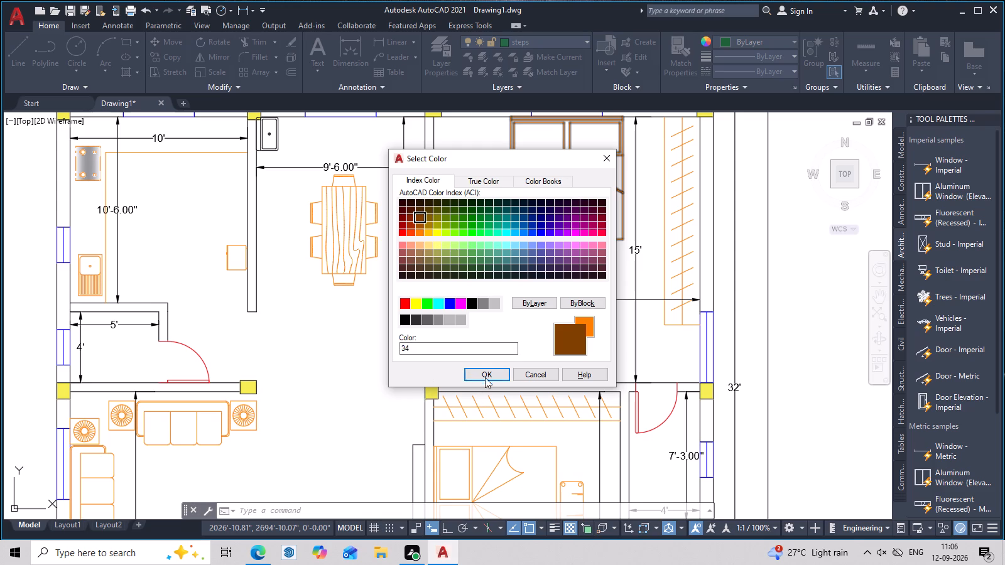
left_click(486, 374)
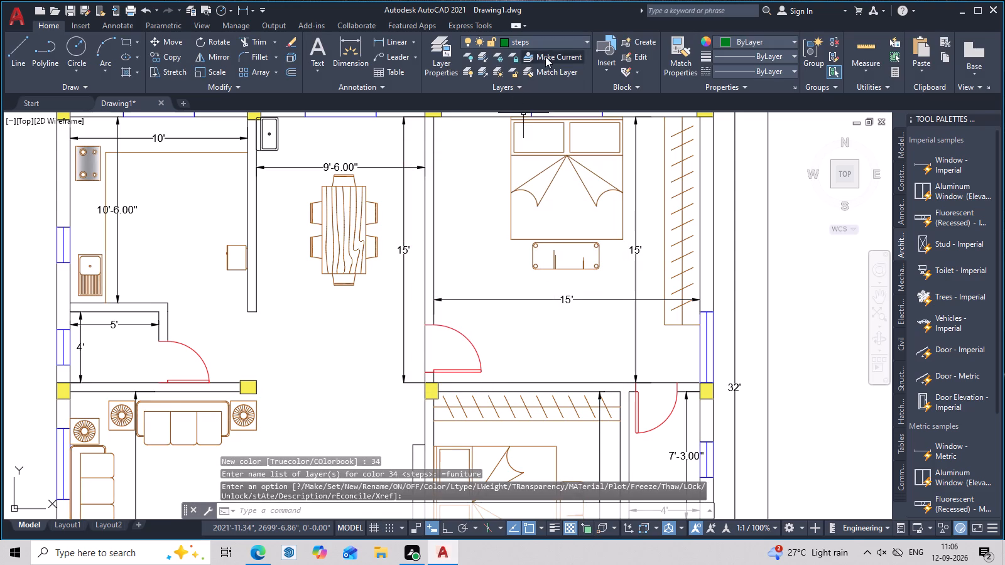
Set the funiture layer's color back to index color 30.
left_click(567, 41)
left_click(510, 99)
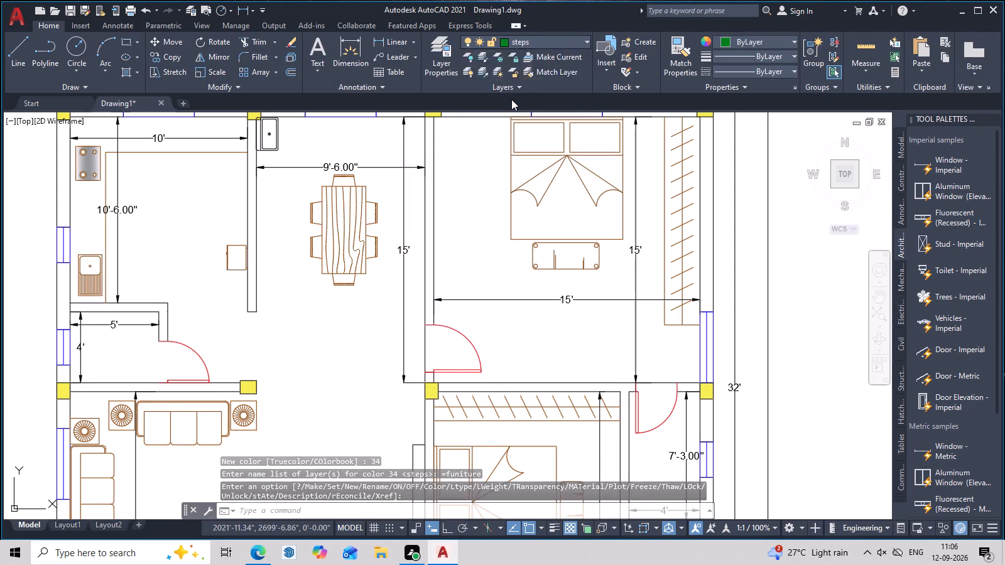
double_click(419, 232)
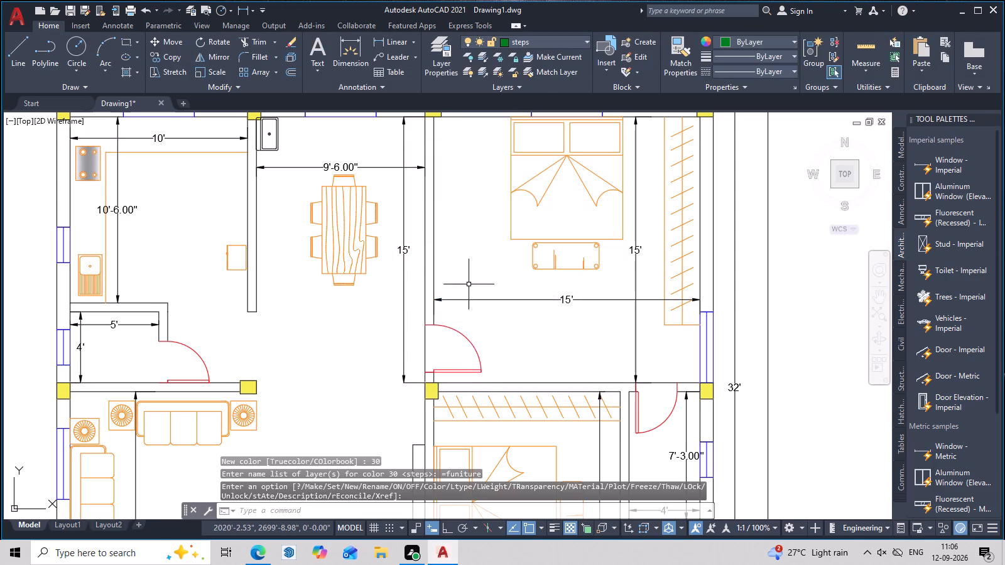
Examine the furniture and fixtures around the small 5' by 4' room and the kitchen.
key("grave")
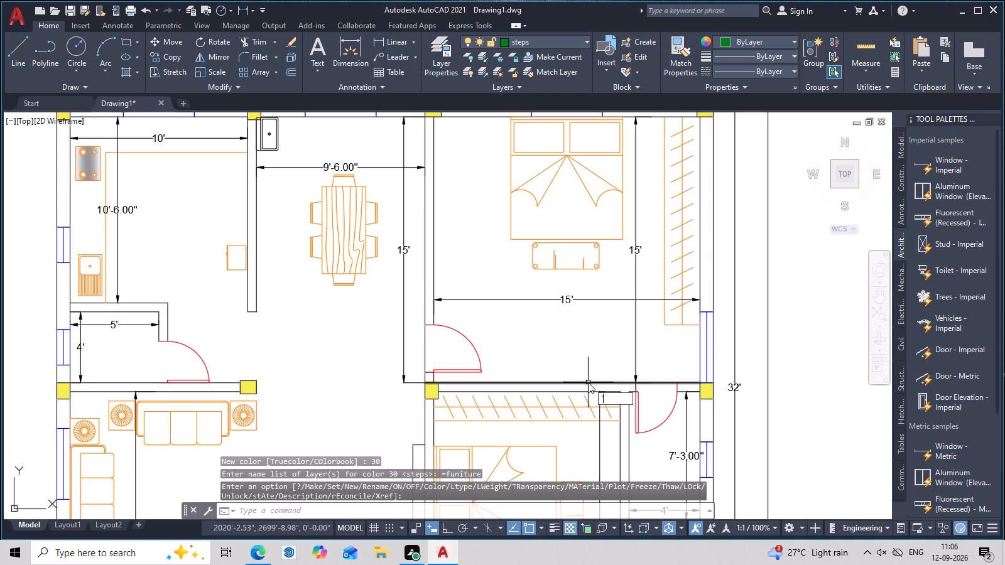
scroll(490, 326, "down", 1)
middle_click_drag(489, 323, 581, 296)
scroll(316, 332, "up", 2)
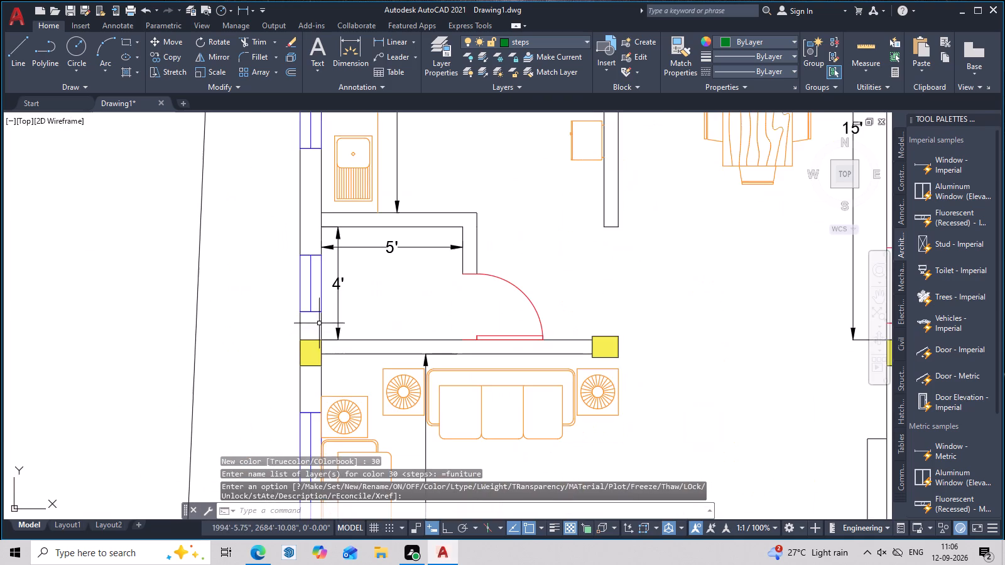
middle_click_drag(319, 323, 297, 382)
middle_click_drag(365, 300, 314, 433)
scroll(332, 340, "up", 1)
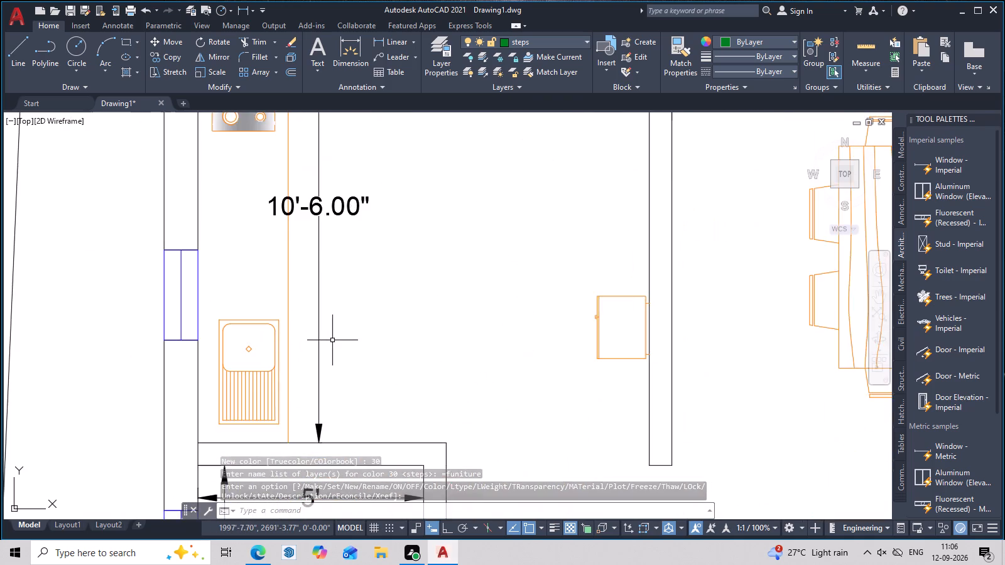
Examine the floor plan from the kitchen and dining area down to the front entrance steps and staircase.
scroll(332, 340, "down", 3)
middle_click_drag(339, 278, 344, 247)
scroll(350, 323, "up", 2)
middle_click_drag(371, 282, 383, 196)
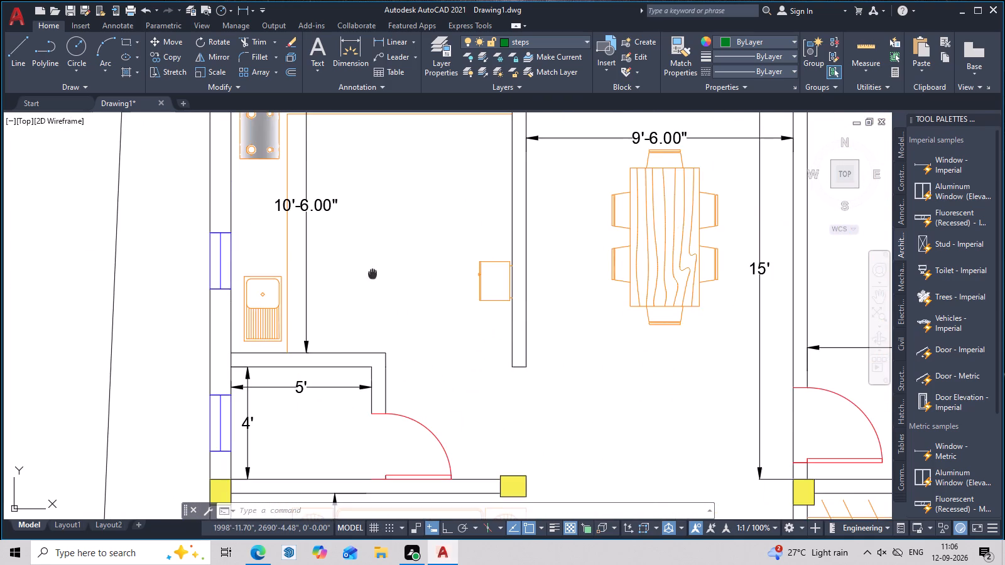
middle_click_drag(383, 196, 386, 136)
scroll(373, 180, "down", 2)
middle_click_drag(413, 253, 398, 100)
scroll(371, 231, "up", 1)
middle_click_drag(697, 363, 634, 348)
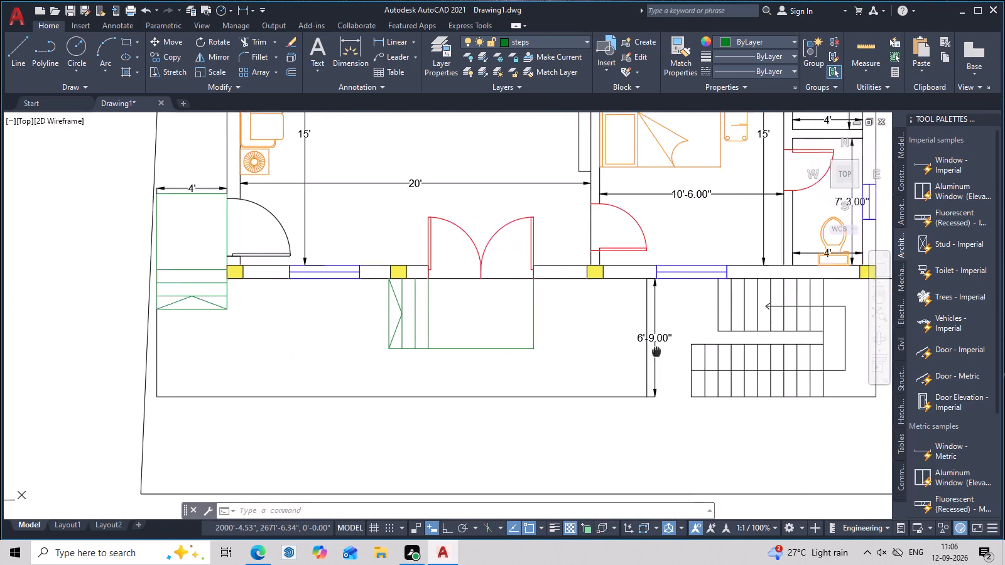
middle_click_drag(634, 348, 511, 325)
scroll(421, 298, "up", 2)
middle_click_drag(421, 297, 567, 254)
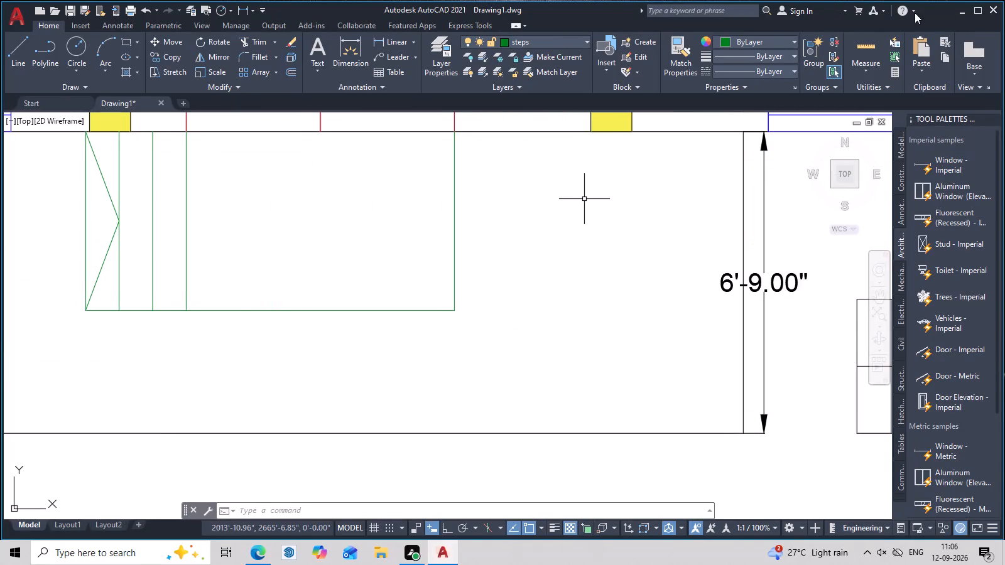
scroll(830, 99, "down", 1)
middle_click_drag(828, 111, 828, 154)
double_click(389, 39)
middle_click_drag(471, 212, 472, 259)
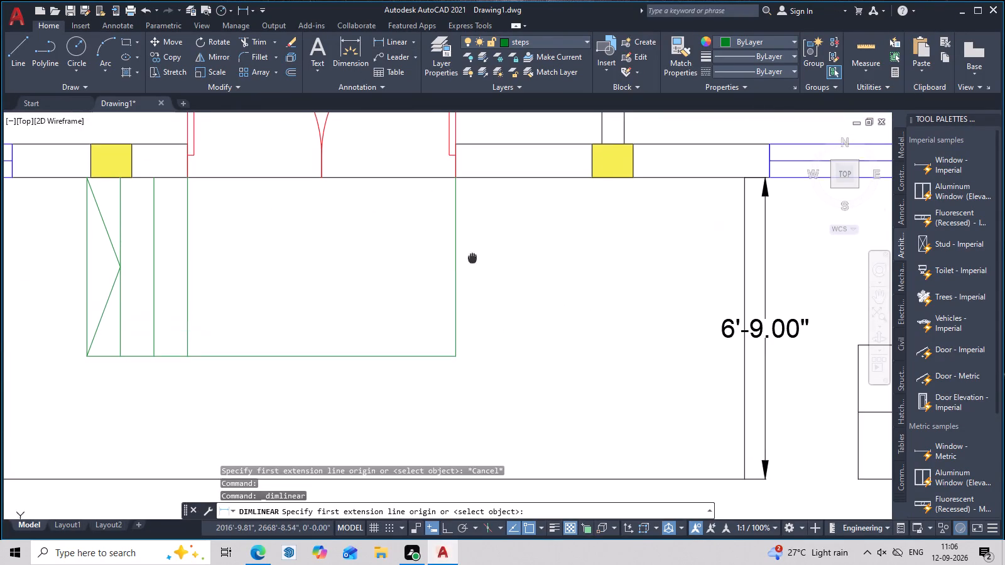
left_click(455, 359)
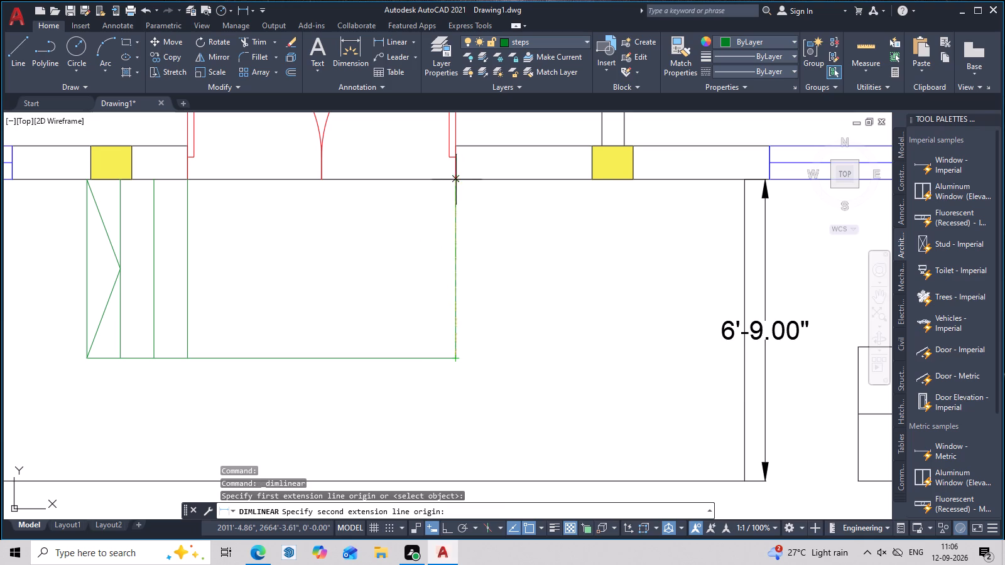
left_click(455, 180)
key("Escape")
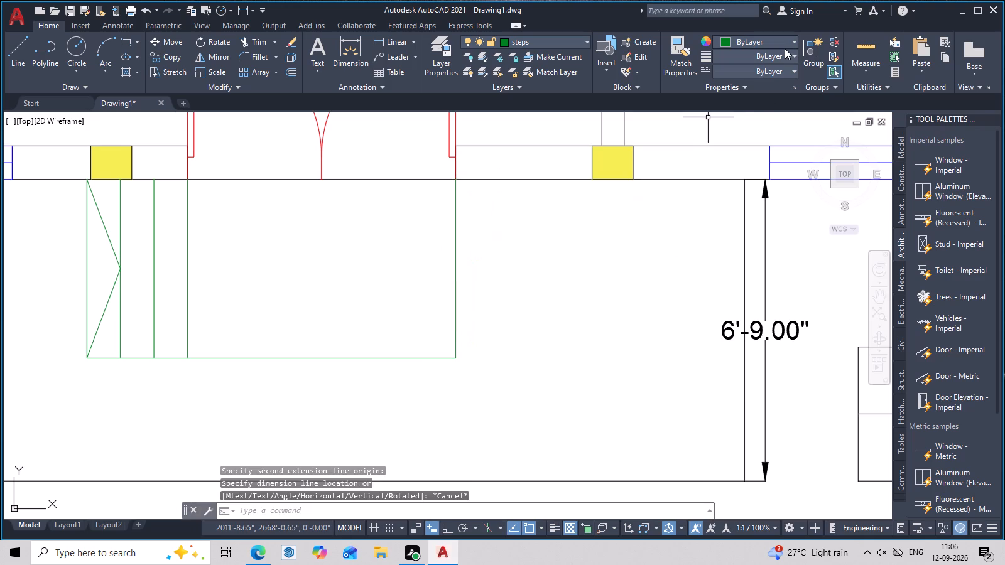
Set the current object color to black (0,0,0).
double_click(789, 40)
left_click(783, 39)
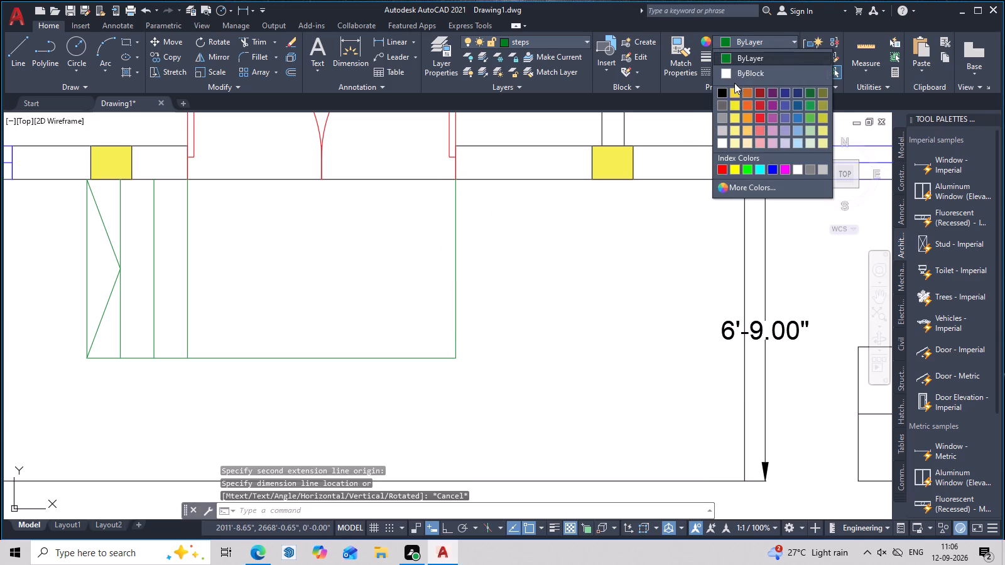
left_click(725, 58)
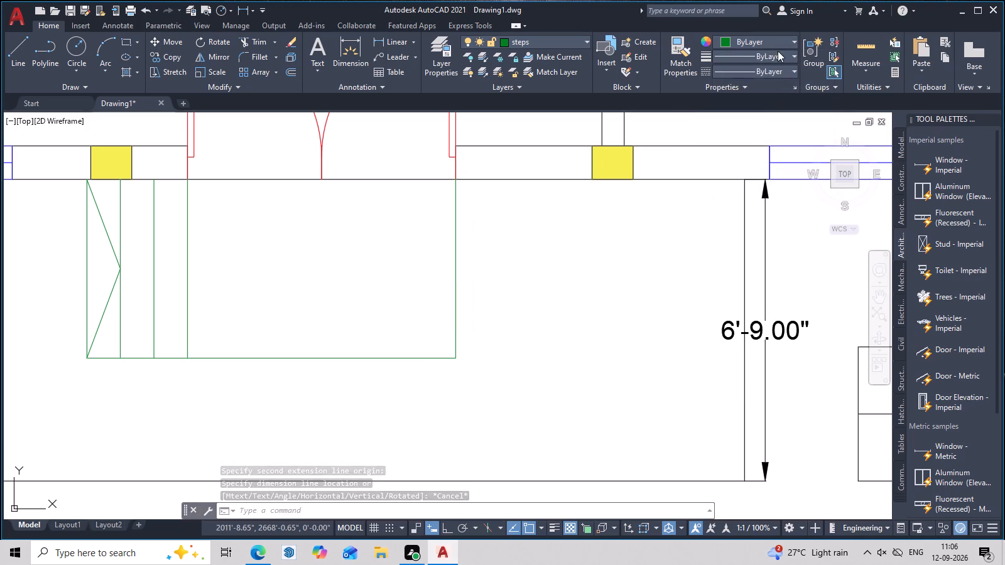
left_click(782, 40)
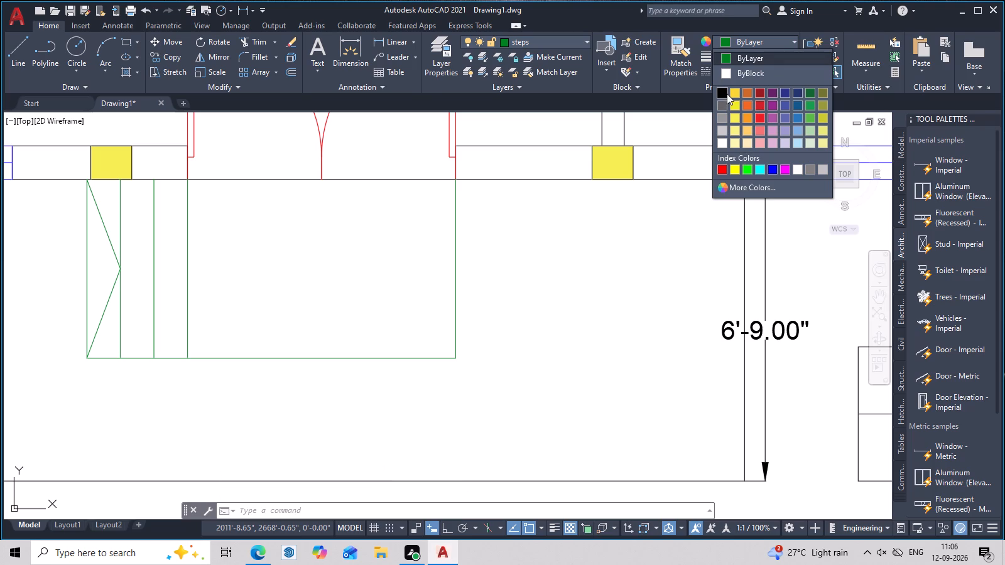
left_click(722, 89)
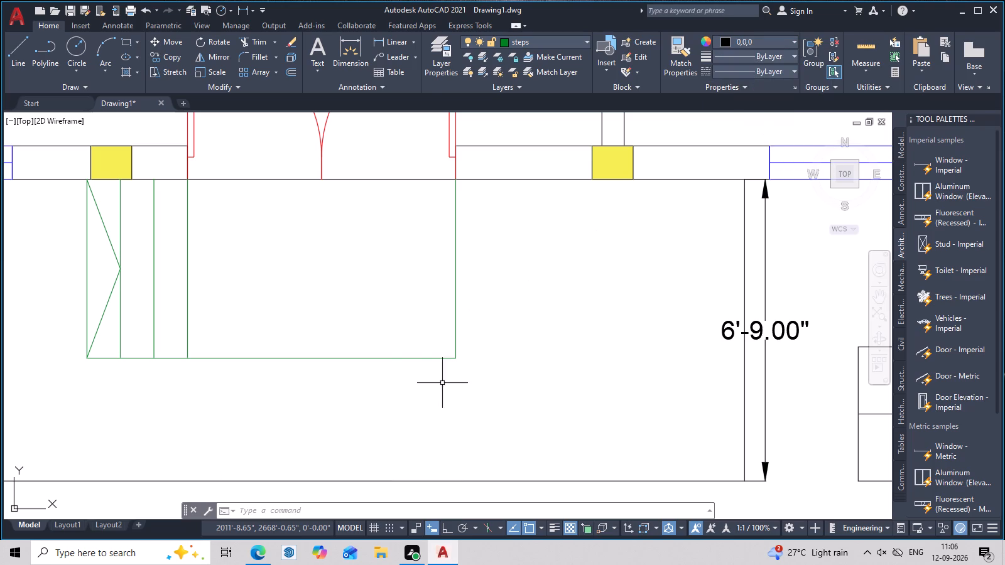
Add a linear dimension for the front entrance landing's depth, placed just outside its edge facing the staircase.
key("space")
left_click(452, 357)
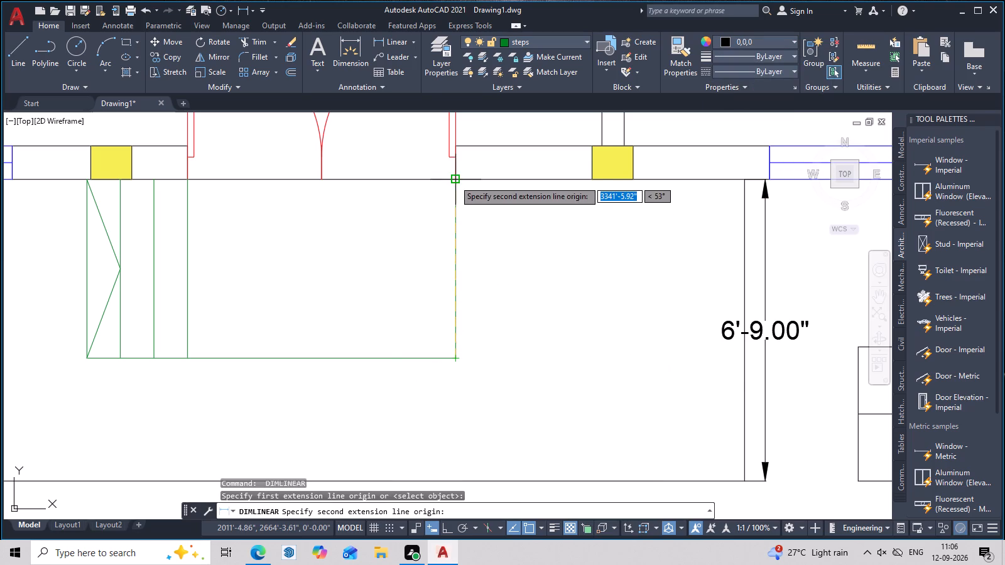
left_click(454, 180)
left_click(476, 192)
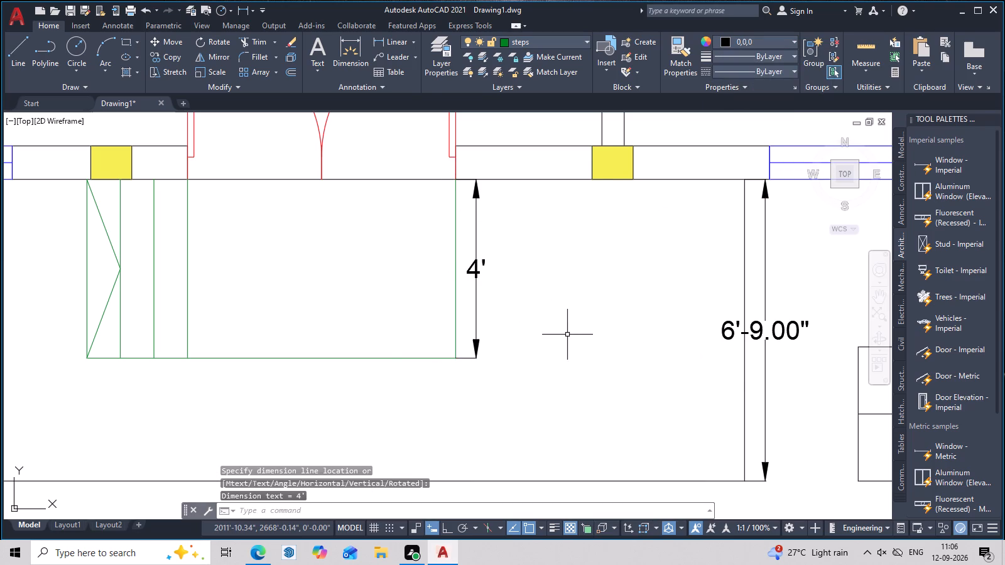
scroll(567, 335, "down", 2)
middle_click_drag(501, 351, 489, 355)
key("Escape")
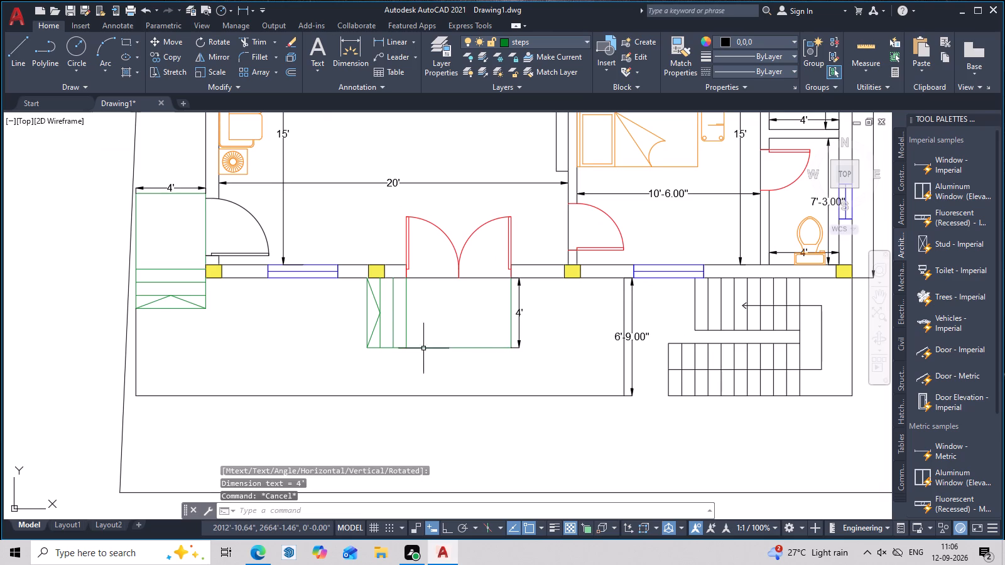
Add the multiline text label W1 just outside the front window between the side door and the double door.
middle_click_drag(247, 342, 366, 347)
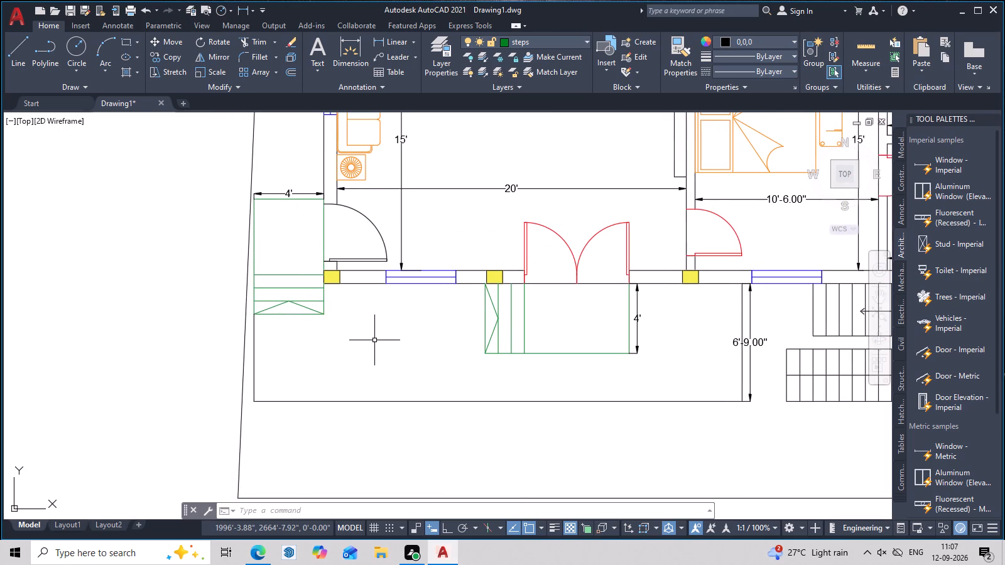
scroll(396, 287, "up", 2)
middle_click_drag(425, 294, 382, 315)
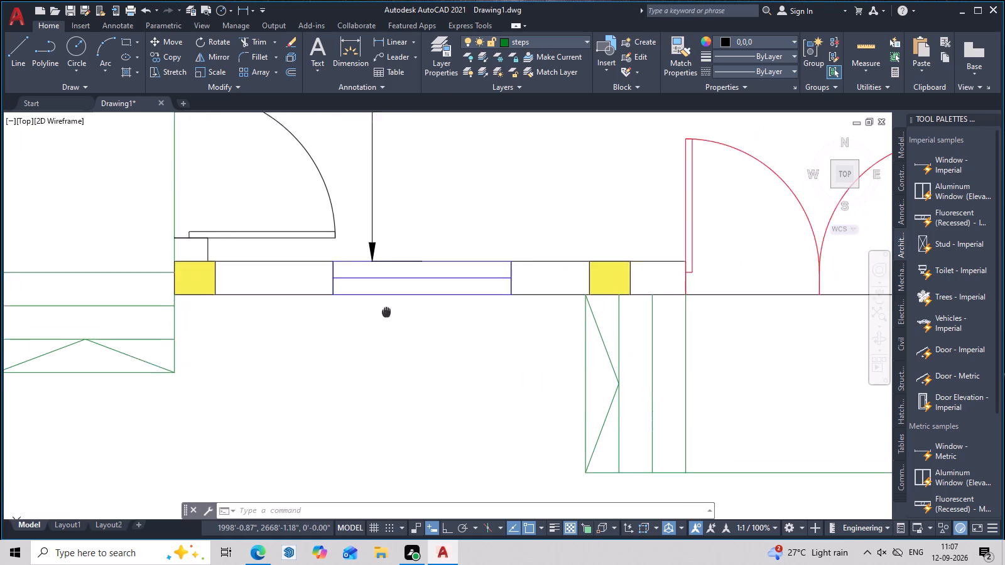
middle_click_drag(382, 315, 376, 318)
type("t")
key("space")
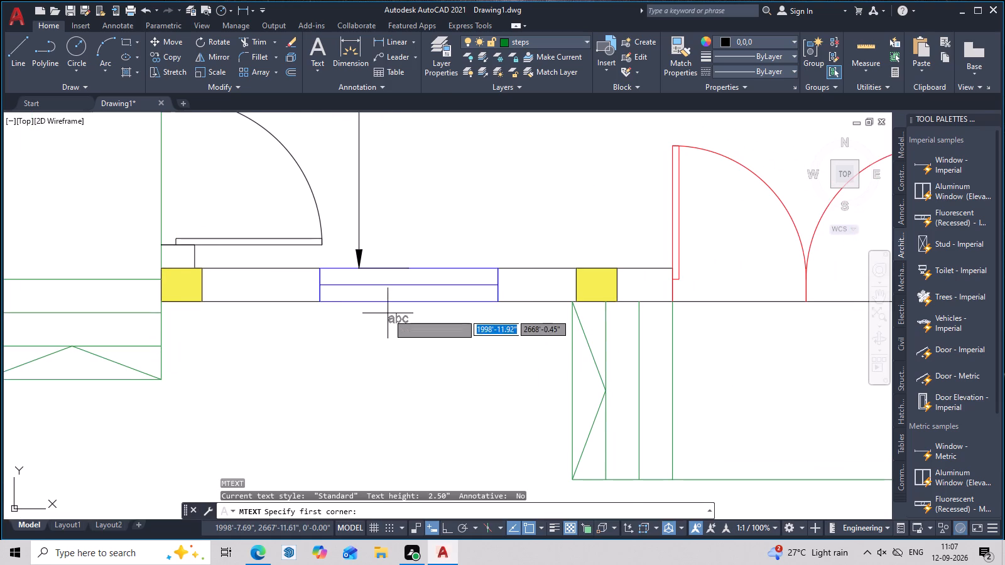
left_click(389, 313)
left_click(424, 328)
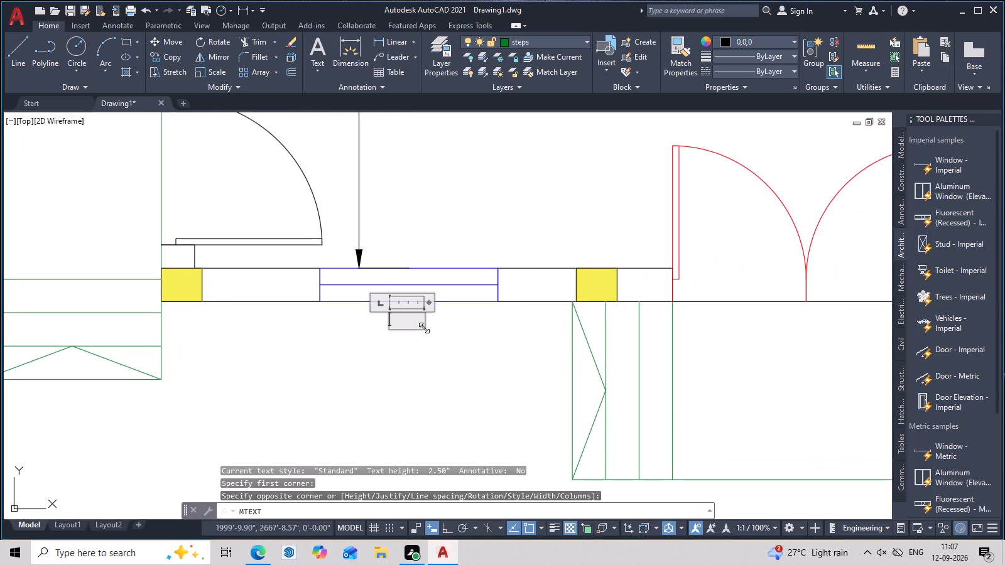
type("w1")
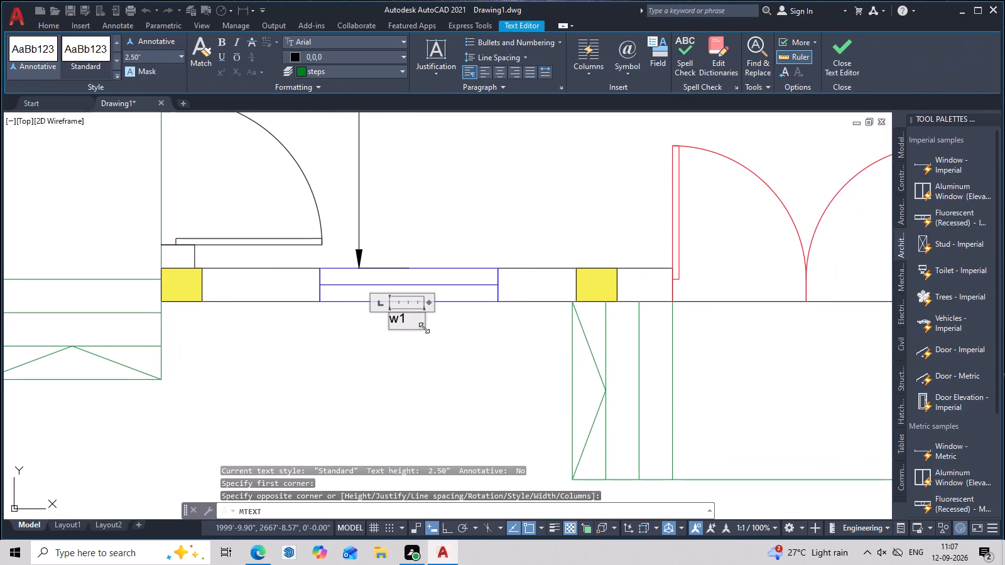
key("BackSpace")
key("BackSpace")
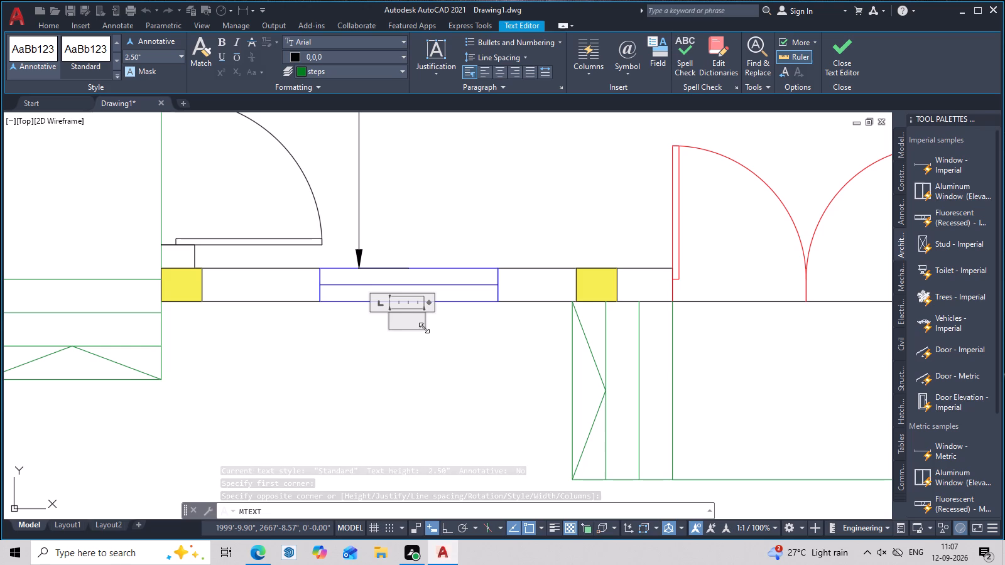
type("W1")
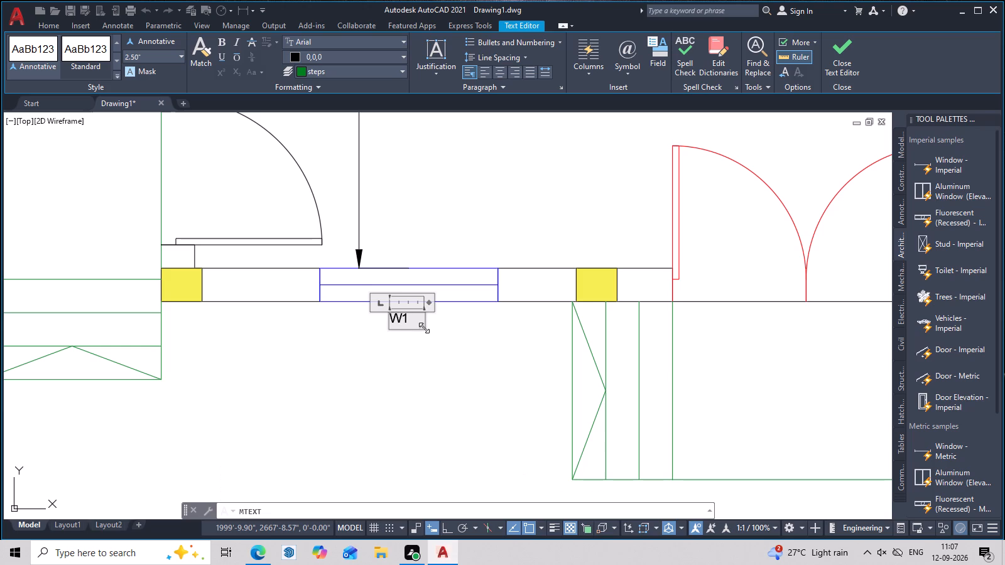
left_click(450, 357)
Copy the W1 label to just outside the front window of the 10'-6" wide bedroom, beside the staircase.
scroll(450, 350, "down", 1)
scroll(426, 333, "up", 2)
scroll(466, 343, "down", 2)
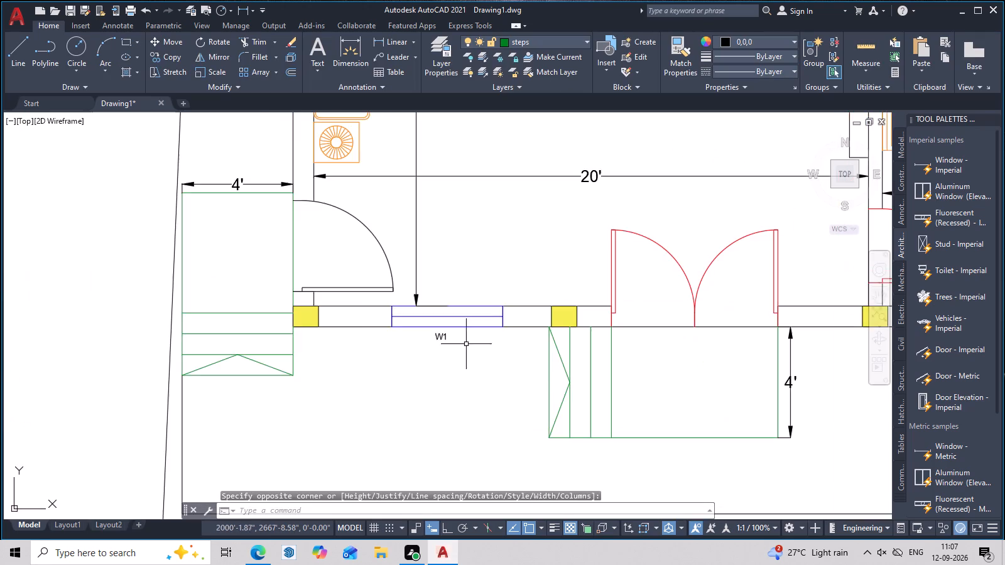
middle_click_drag(490, 375, 205, 368)
middle_click_drag(556, 379, 329, 381)
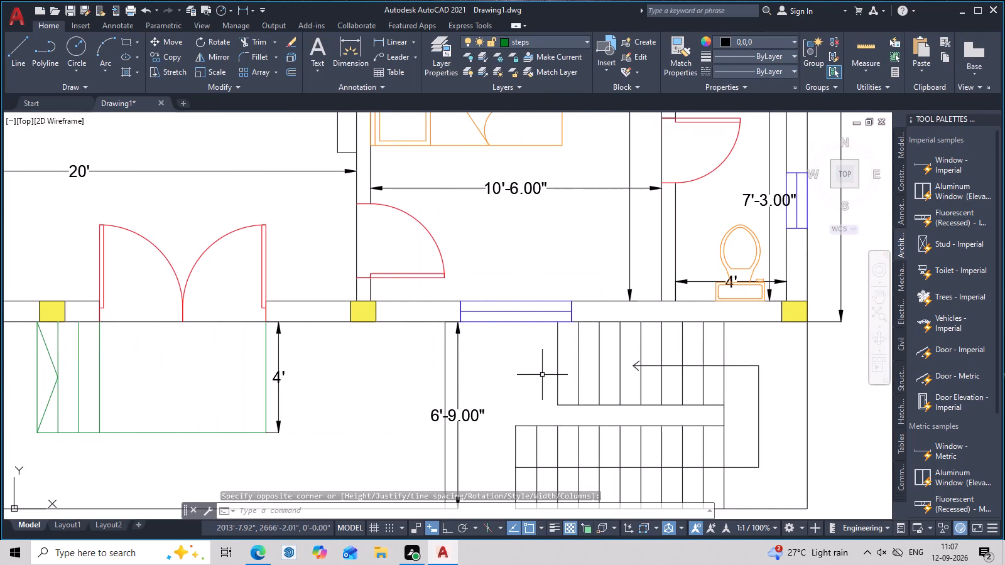
middle_click_drag(192, 346, 506, 343)
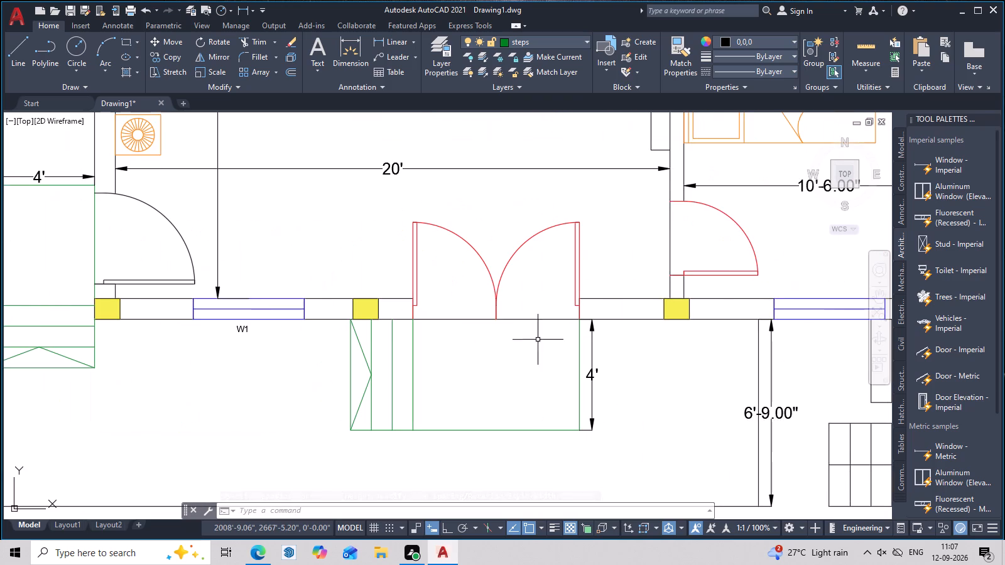
left_click(244, 331)
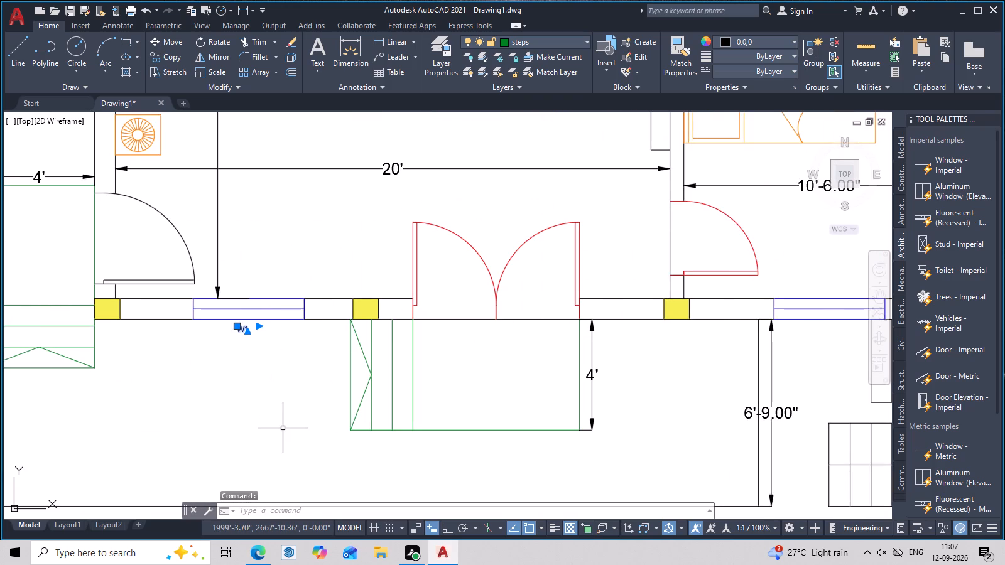
type("CO")
key("space")
scroll(245, 345, "up", 1)
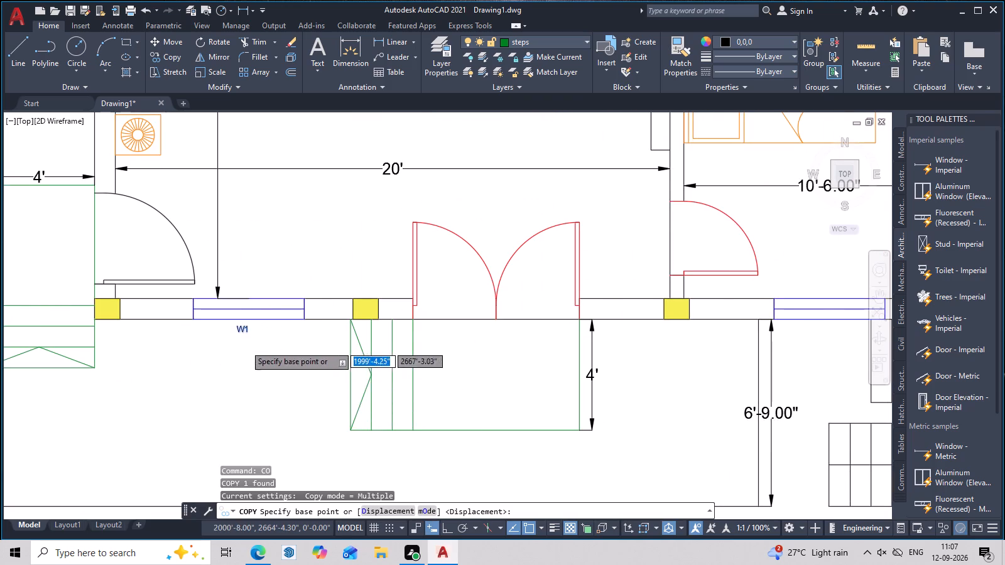
scroll(246, 341, "up", 1)
double_click(231, 308)
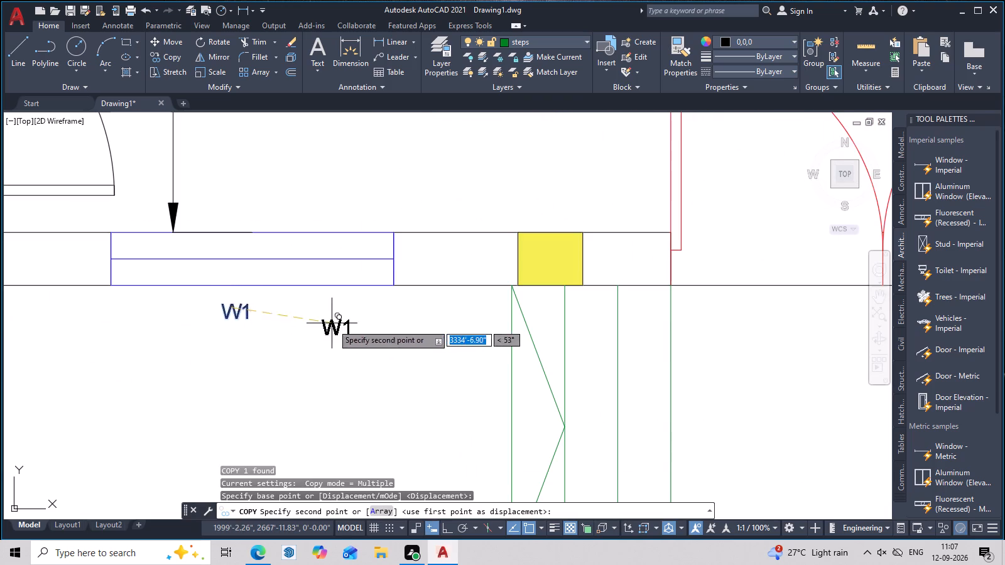
scroll(332, 324, "down", 2)
middle_click_drag(342, 343, 146, 350)
middle_click_drag(511, 356, 256, 342)
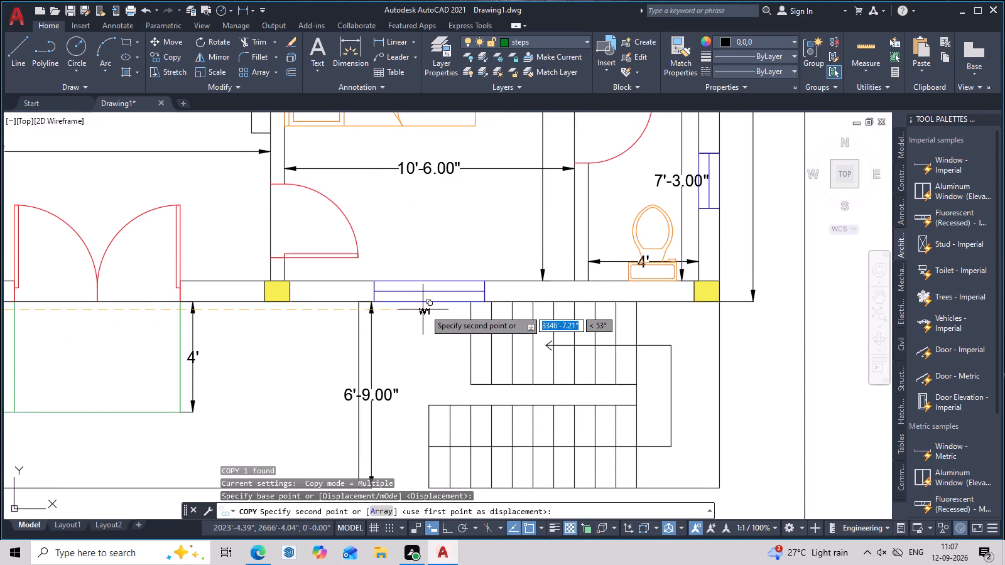
left_click(428, 308)
middle_click_drag(608, 358, 378, 457)
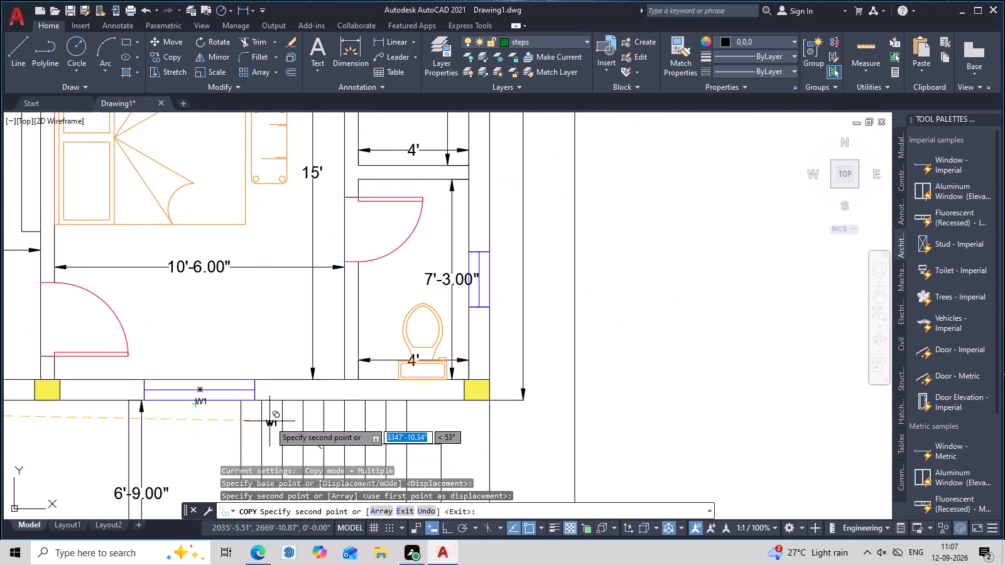
key("ctrl+z")
scroll(357, 330, "up", 1)
middle_click_drag(502, 354, 298, 330)
middle_click_drag(592, 357, 253, 362)
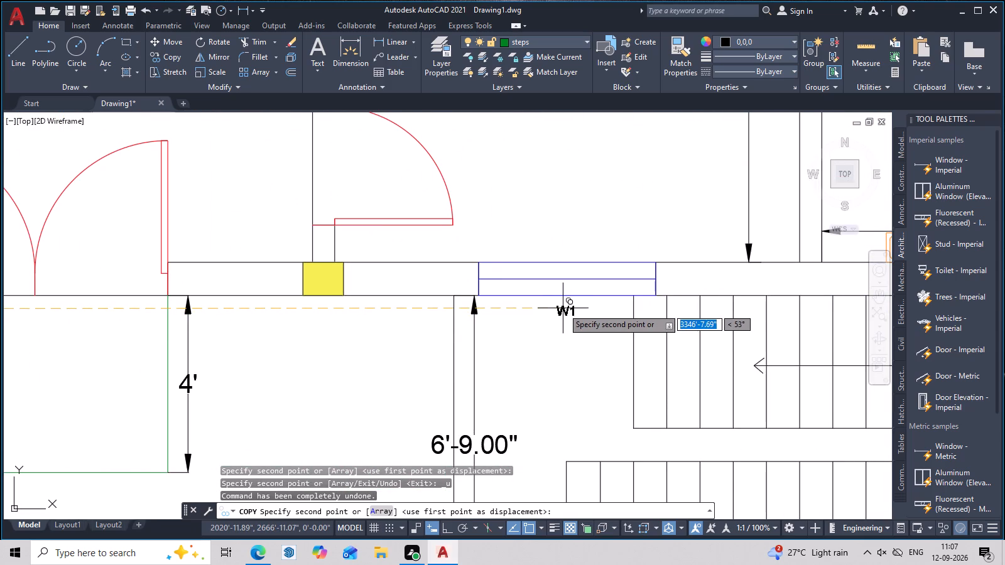
left_click(563, 308)
Place further W1 copies outside the two 7'-3" bathroom windows and the 15' bedroom's window on the same side wall.
scroll(610, 325, "down", 2)
middle_click_drag(648, 346, 452, 384)
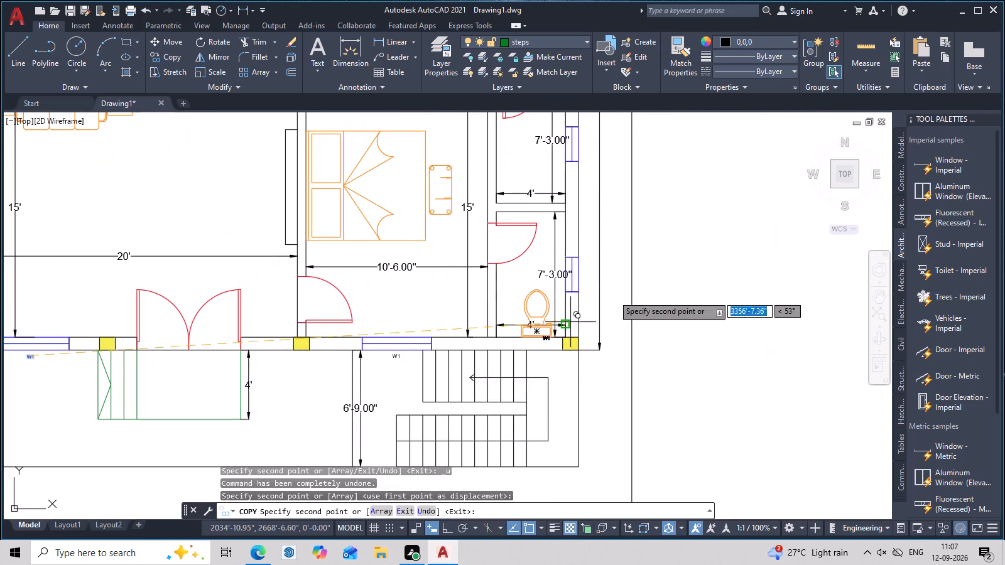
scroll(589, 269, "up", 2)
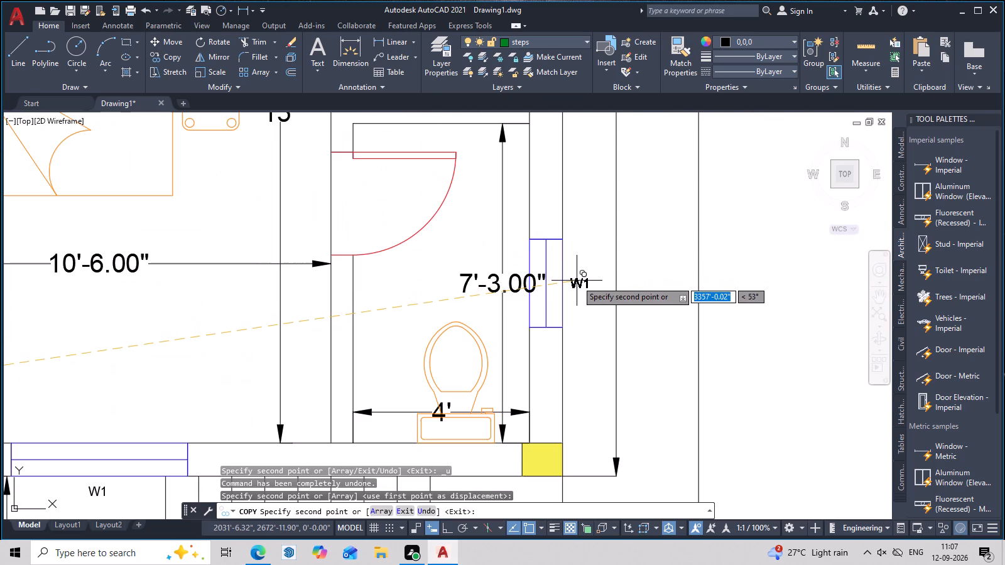
left_click(577, 281)
middle_click_drag(585, 233, 572, 524)
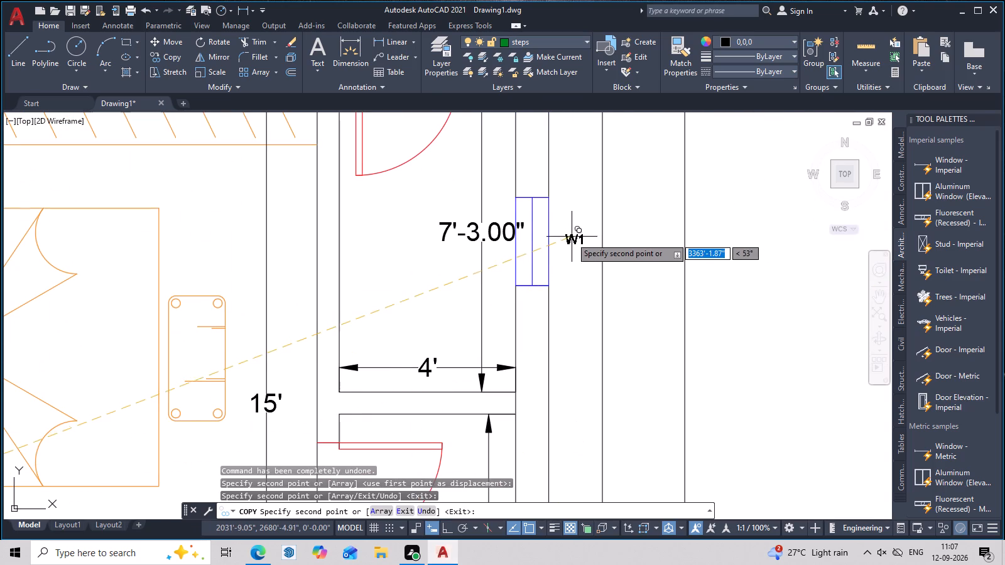
left_click(568, 241)
middle_click_drag(575, 212, 540, 493)
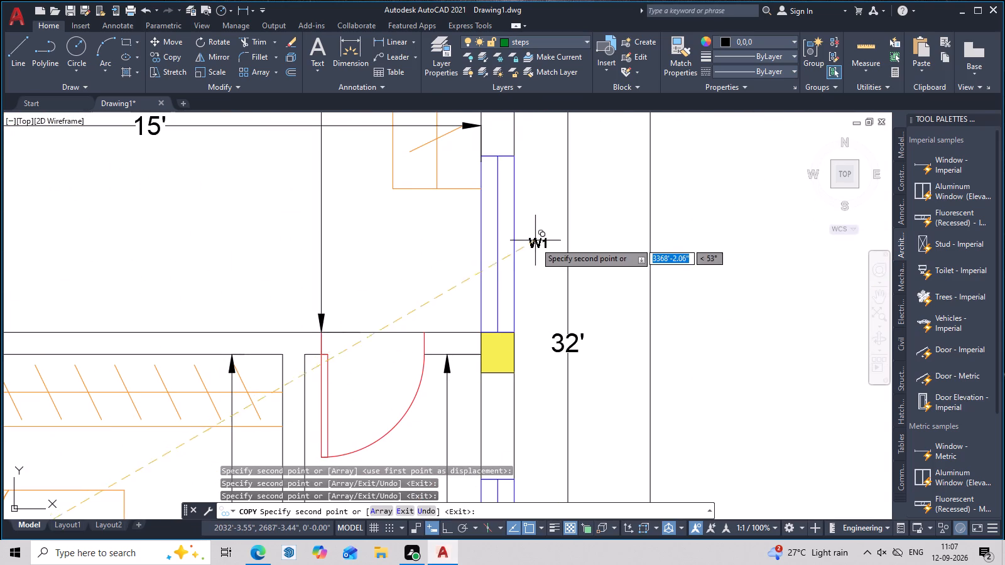
left_click(531, 243)
Place W1 copies just outside the three rear-wall windows: the 15' bedroom, the 9'-6" dining area and the 10' kitchen.
scroll(545, 200, "down", 2)
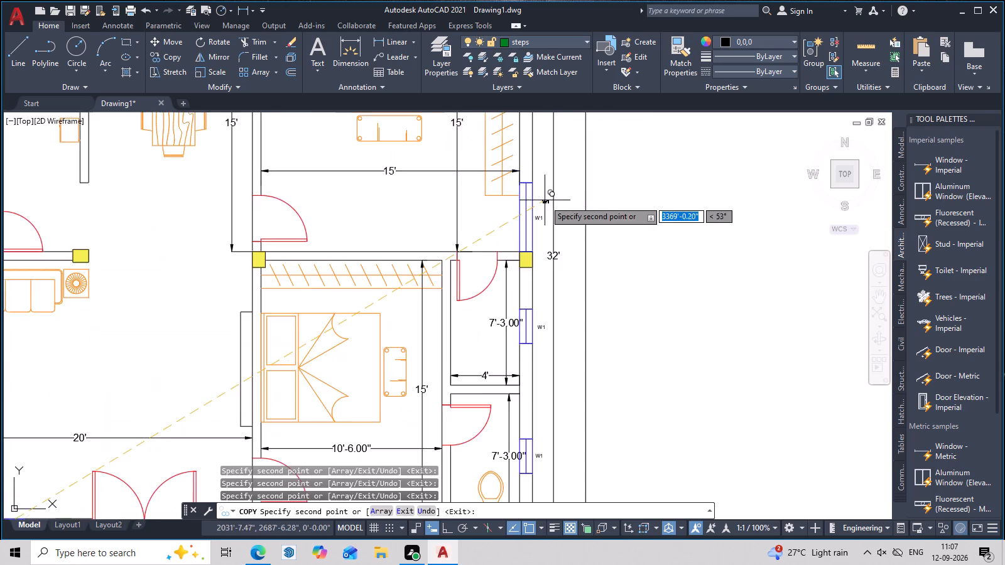
middle_click_drag(545, 200, 516, 456)
scroll(369, 227, "up", 3)
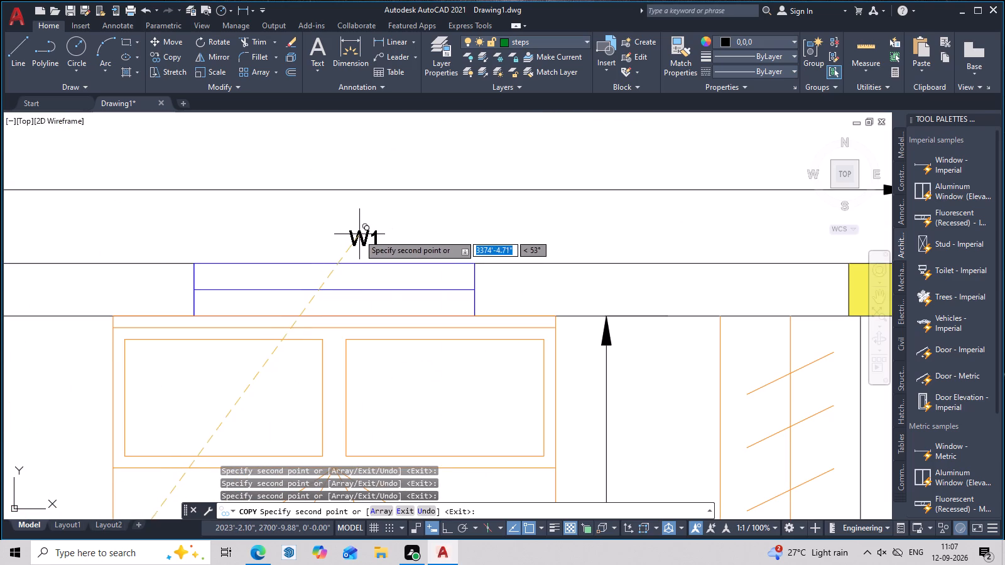
left_click(335, 238)
scroll(314, 261, "down", 3)
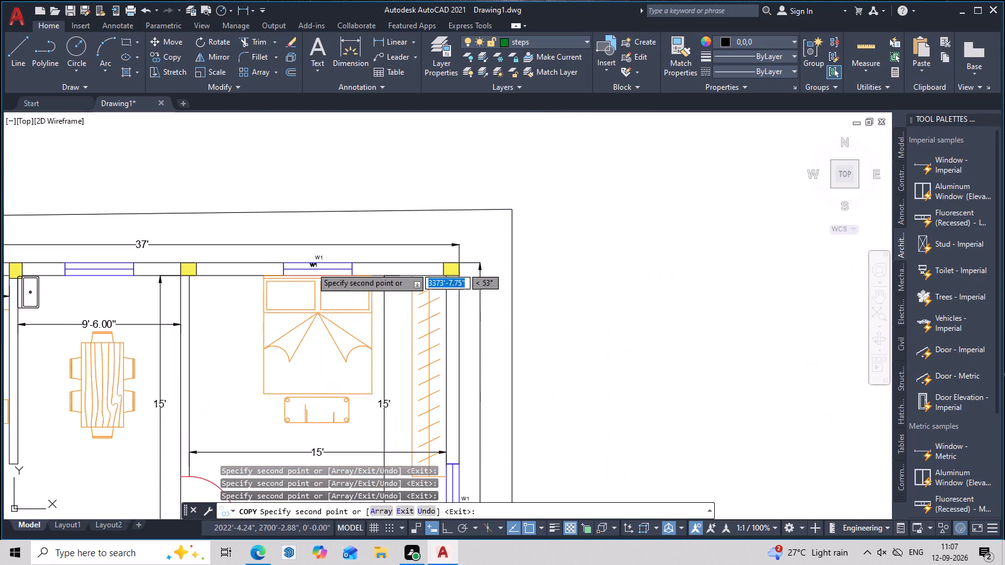
middle_click_drag(253, 293, 584, 306)
scroll(400, 281, "up", 3)
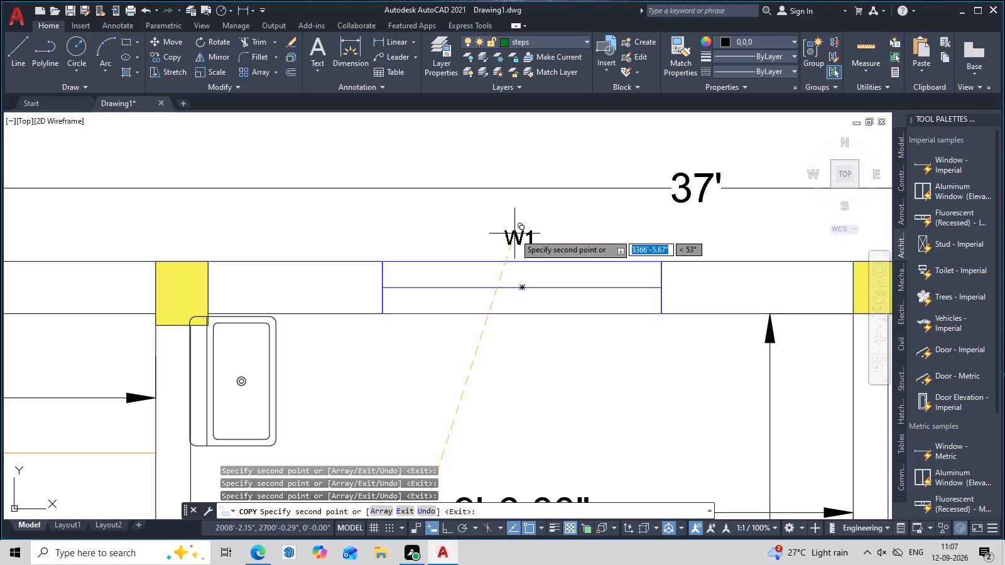
left_click(514, 229)
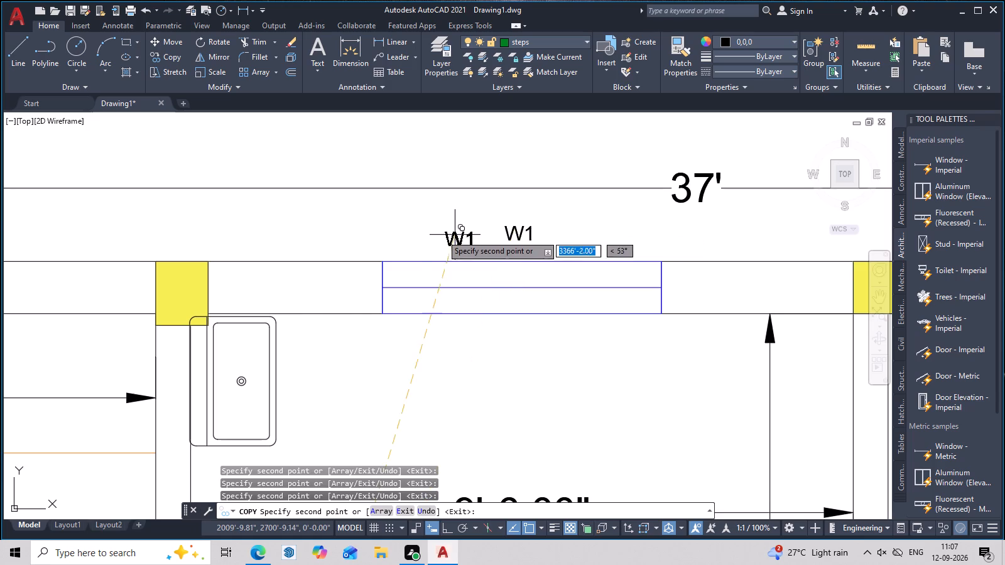
scroll(308, 240, "down", 2)
middle_click_drag(297, 250, 561, 273)
scroll(329, 247, "up", 2)
middle_click_drag(453, 287, 422, 248)
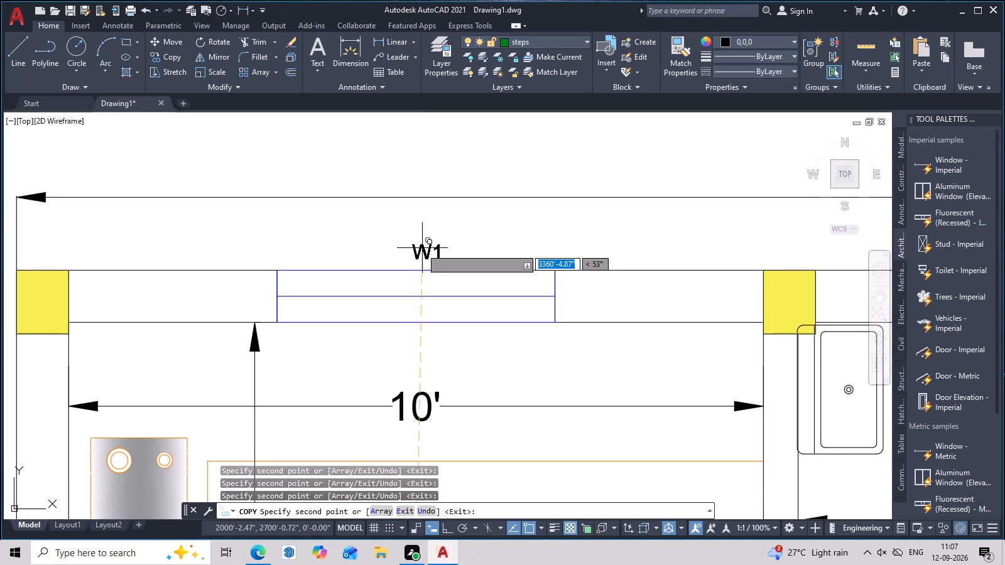
double_click(415, 240)
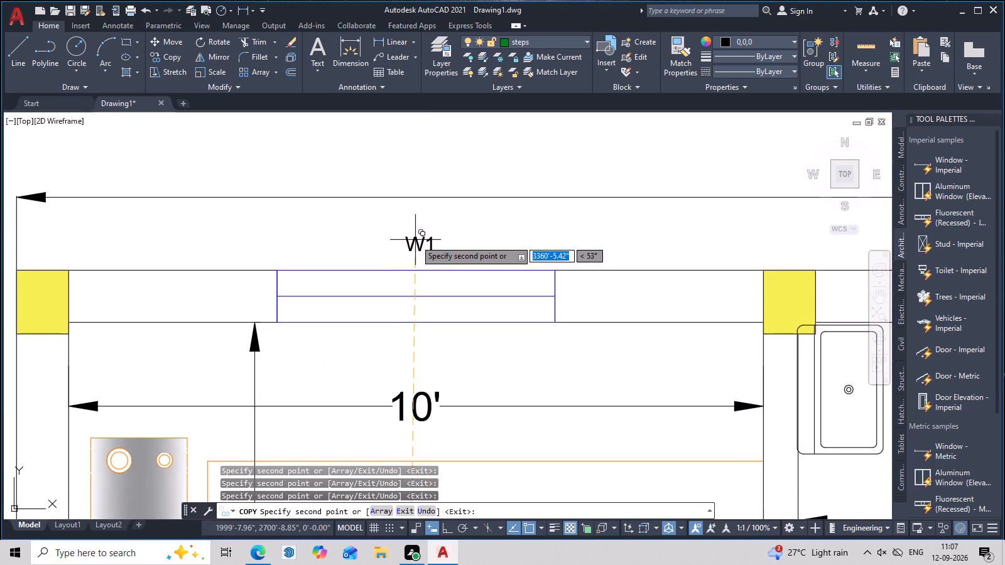
Place W1 copies outside the kitchen, 5' by 4' room and 20' living room windows on the opposite side wall, finishing the copying.
scroll(421, 289, "down", 2)
middle_click_drag(420, 338, 476, 186)
scroll(320, 364, "up", 3)
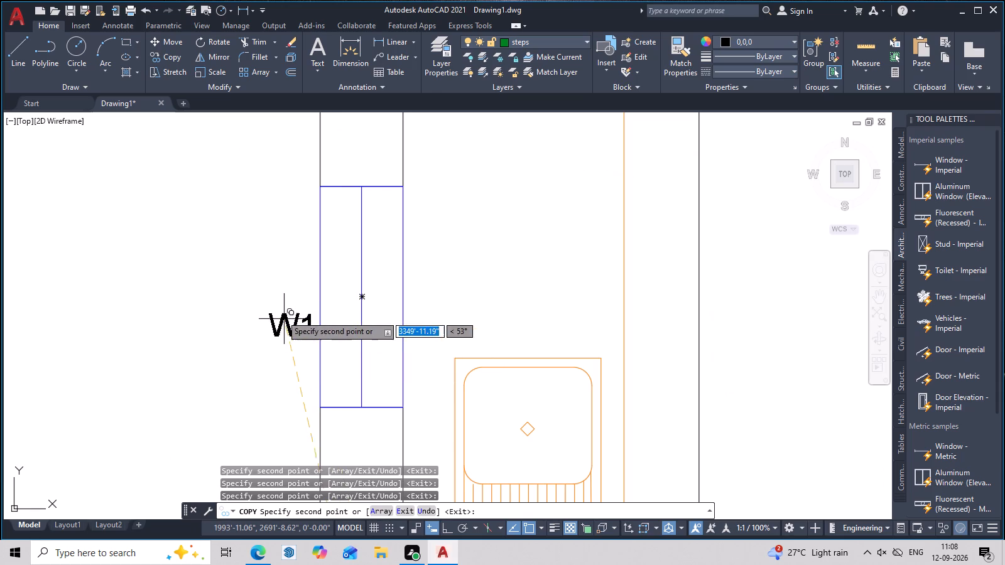
left_click(273, 293)
scroll(285, 294, "down", 2)
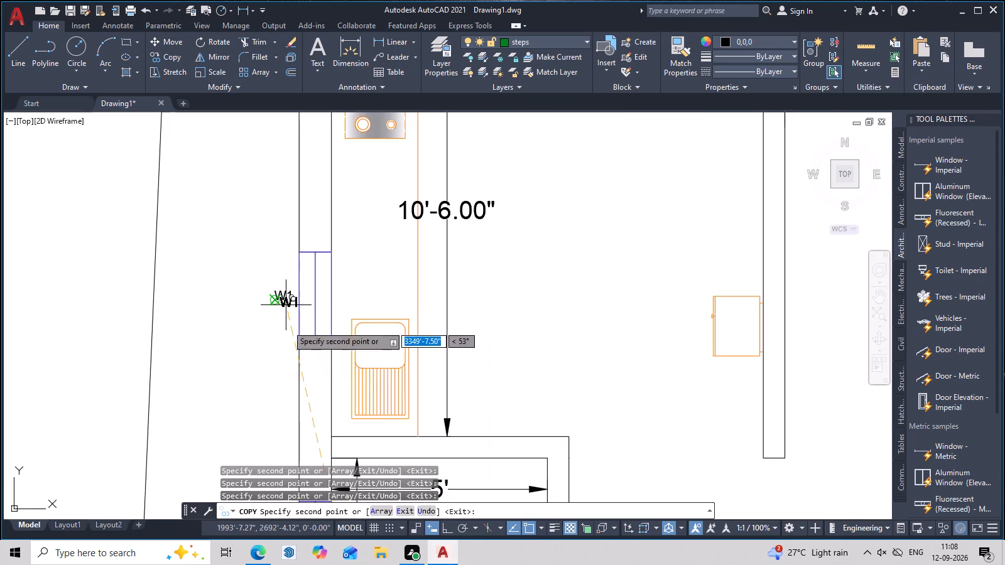
middle_click_drag(283, 356, 367, 180)
scroll(373, 262, "down", 1)
scroll(361, 331, "up", 2)
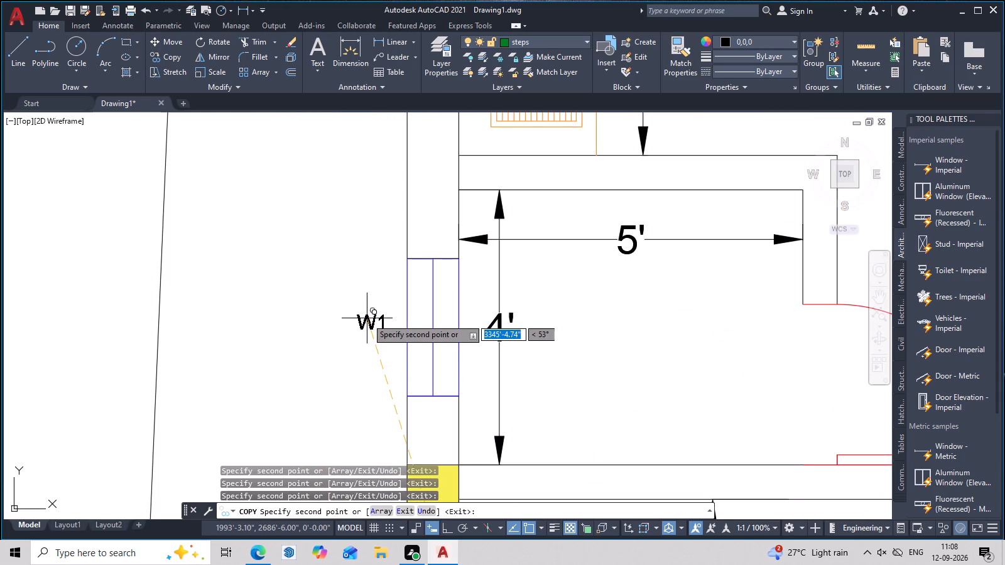
left_click(369, 325)
scroll(369, 325, "down", 2)
middle_click_drag(358, 394, 403, 228)
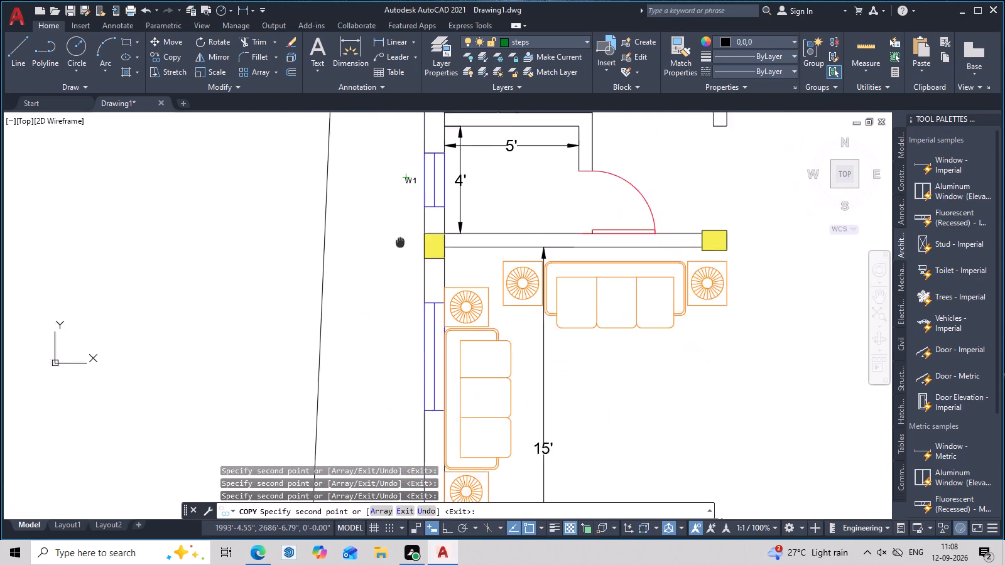
middle_click_drag(403, 228, 406, 219)
scroll(396, 335, "up", 2)
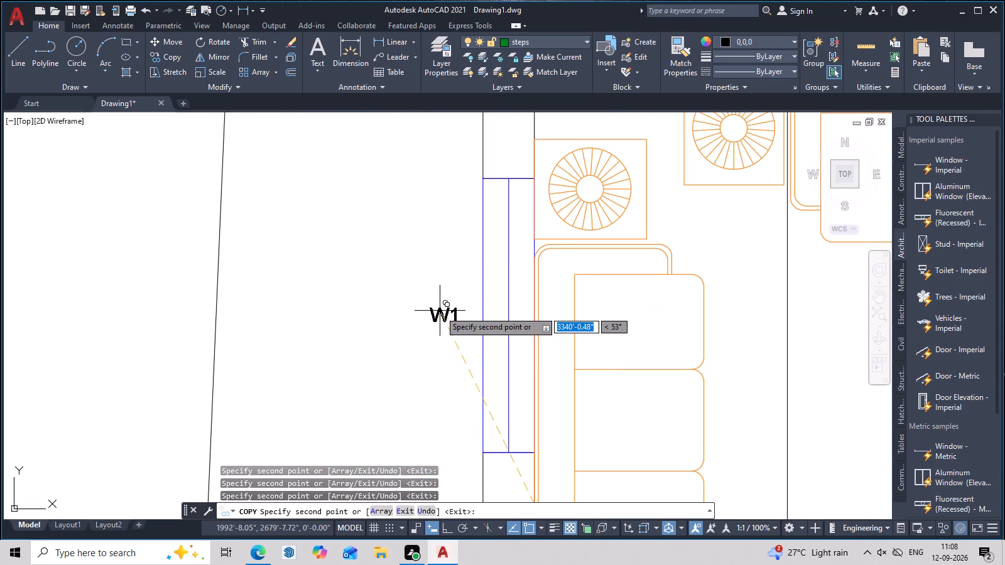
left_click(440, 315)
scroll(440, 315, "down", 3)
middle_click_drag(459, 379, 484, 233)
key("Escape")
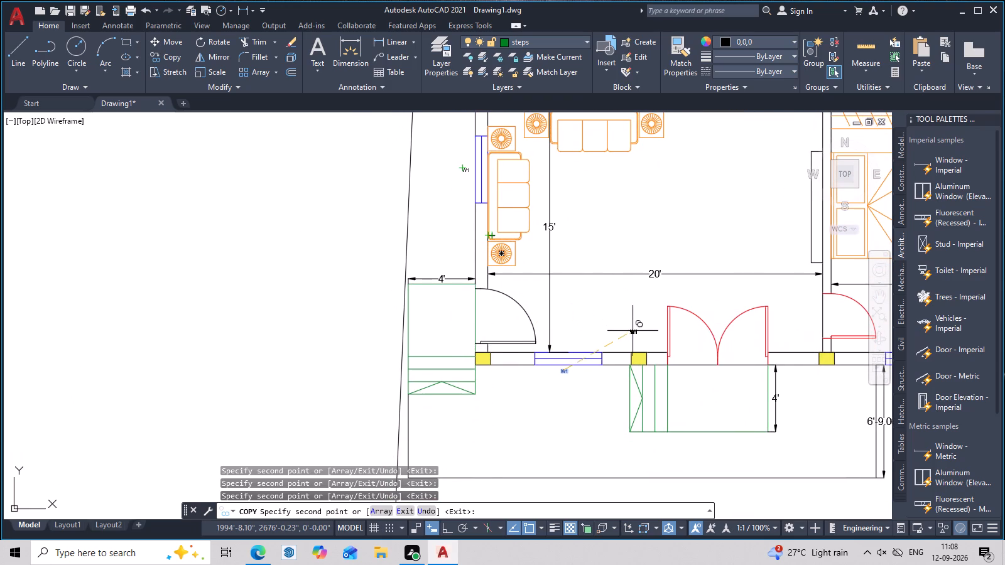
Change the label outside the 10'-6" bedroom's front window, beside the staircase, to W2.
middle_click_drag(689, 365, 489, 389)
scroll(695, 411, "up", 2)
middle_click_drag(692, 411, 495, 397)
scroll(633, 365, "up", 2)
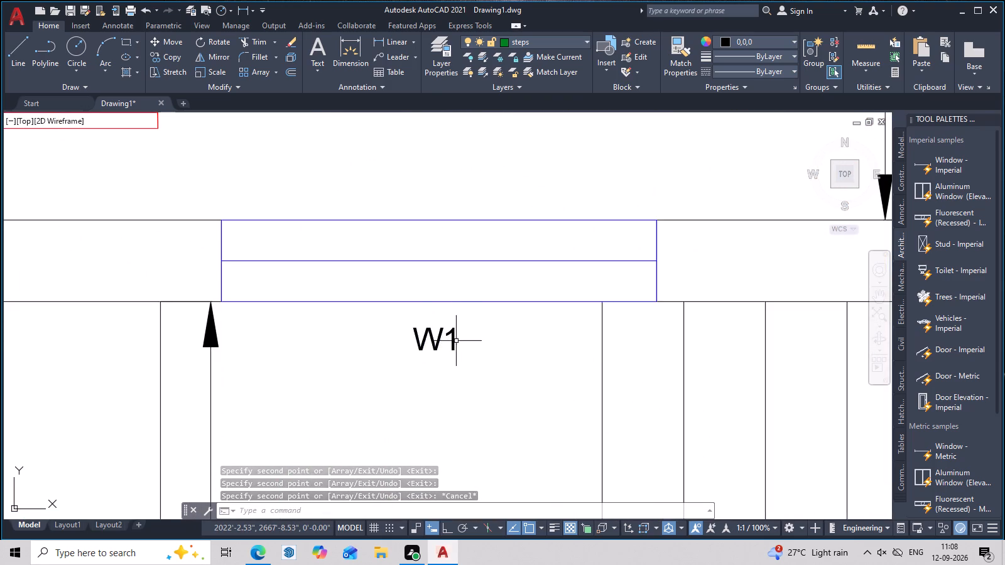
triple_click(454, 342)
key("BackSpace")
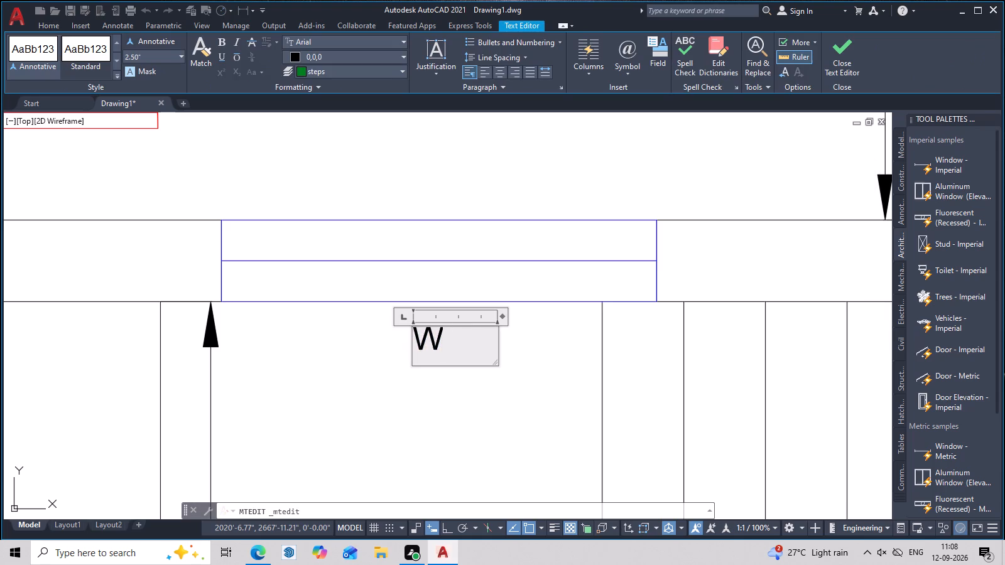
key("2")
left_click(524, 350)
Change the label outside the 7'-3" bathroom window nearest the staircase to W4.
scroll(532, 353, "down", 2)
middle_click_drag(533, 368, 278, 418)
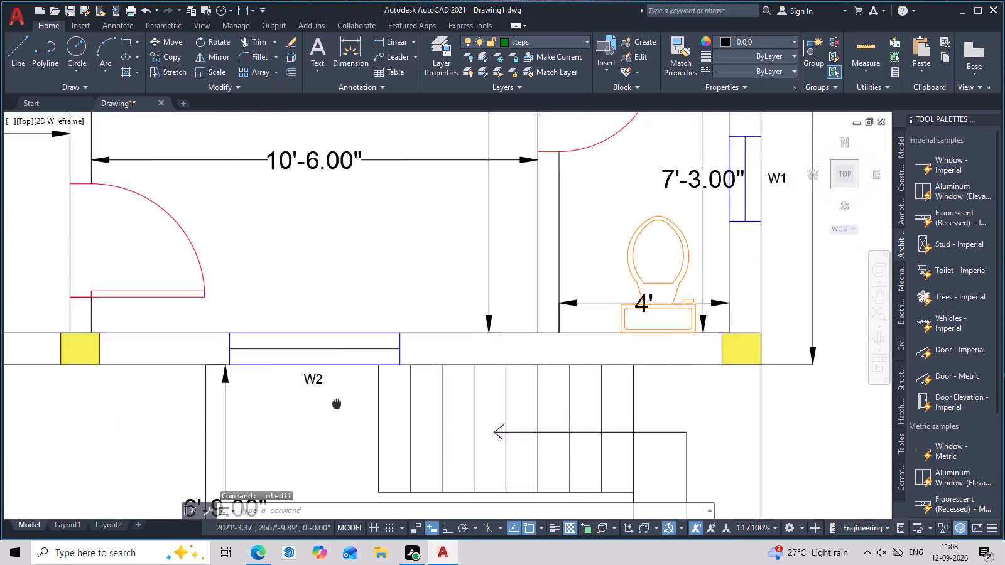
middle_click_drag(278, 418, 220, 431)
middle_click_drag(661, 395, 545, 439)
double_click(530, 254)
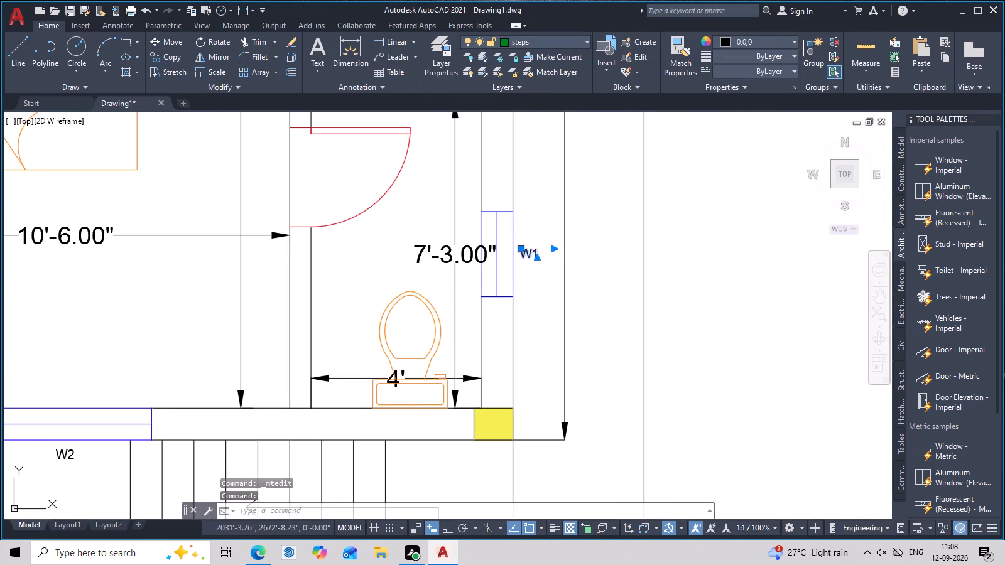
left_click(537, 254)
key("BackSpace")
key("BackSpace")
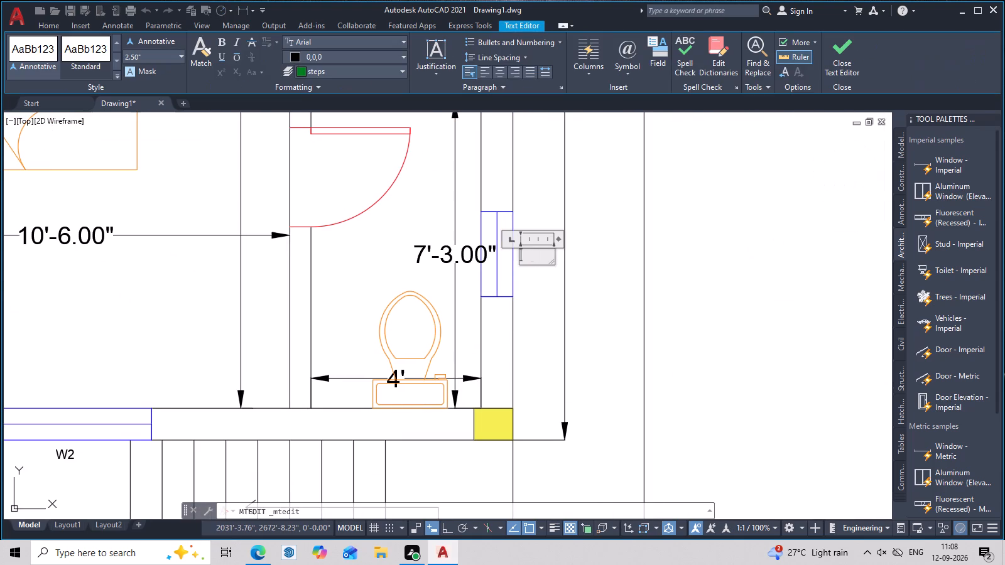
key("v")
key("BackSpace")
type("W4")
left_click(545, 311)
Change the label outside the other 7'-3" bathroom's window, nearer the 15' bedroom, to W3.
middle_click_drag(549, 117, 549, 396)
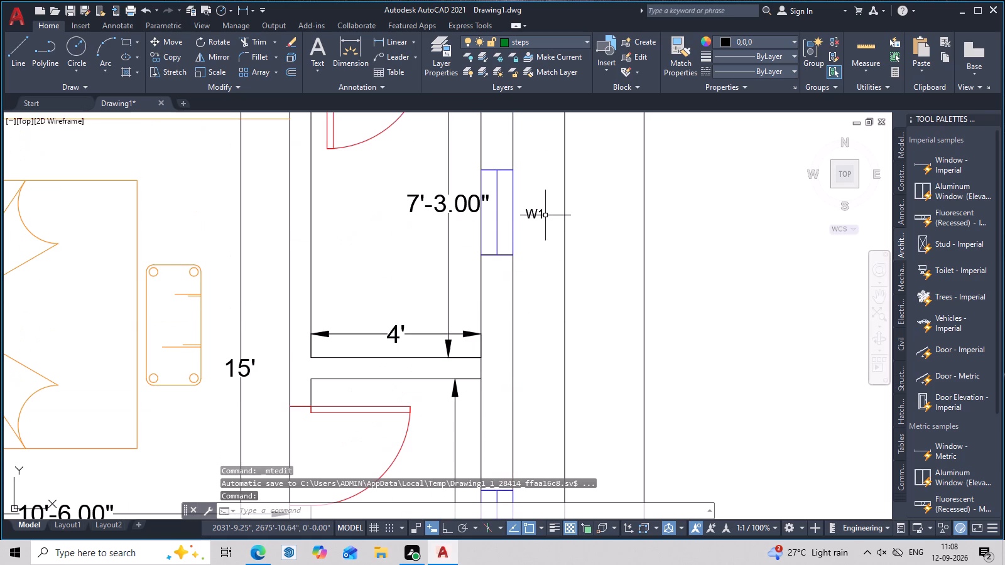
left_click(542, 213)
left_click(542, 213)
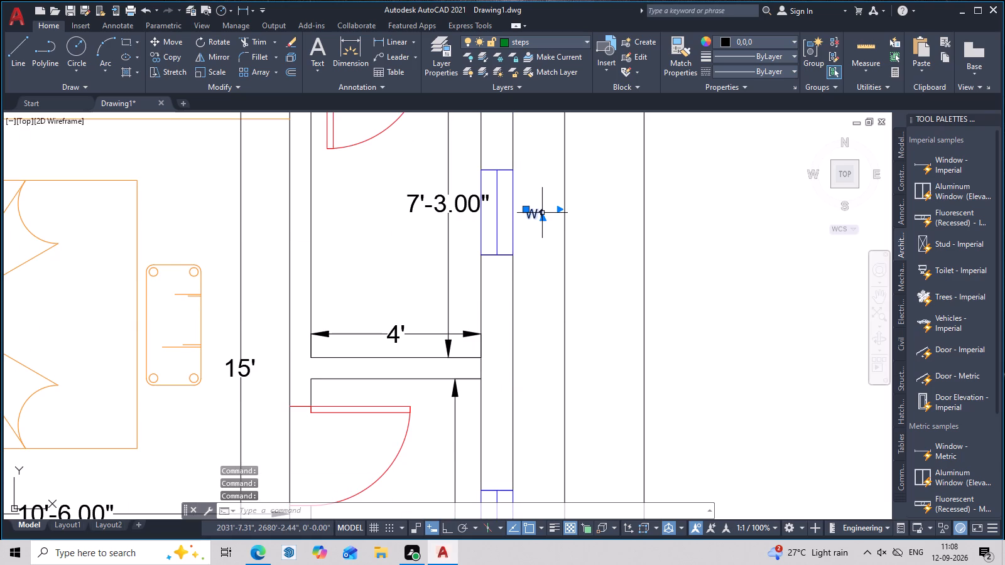
left_click(545, 213)
triple_click(538, 213)
left_click(546, 213)
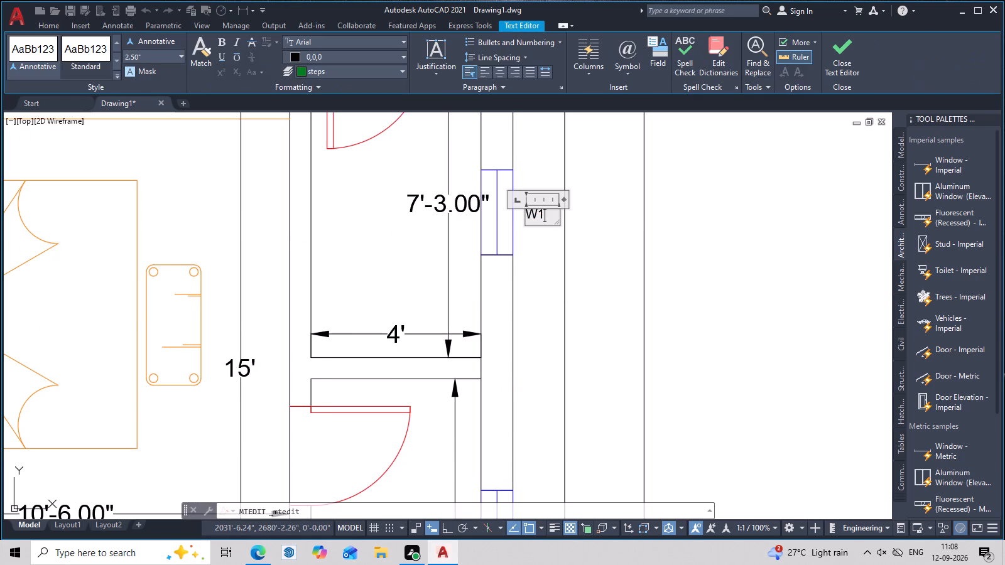
key("BackSpace")
key("3")
double_click(559, 208)
left_click(580, 213)
Change the label outside the 15' bedroom's side-wall window to W3.
scroll(580, 213, "down", 2)
middle_click_drag(580, 213, 573, 354)
scroll(566, 256, "up", 2)
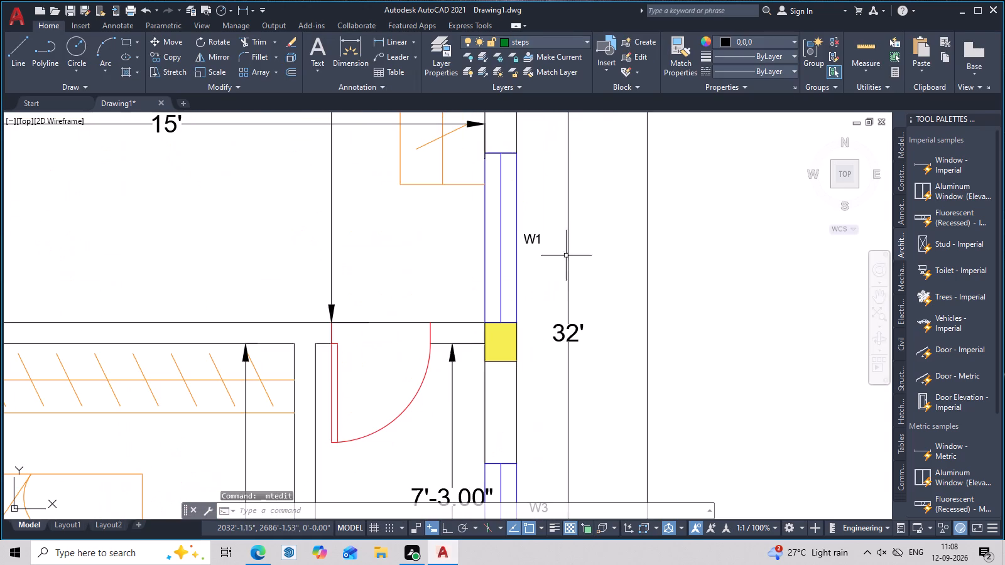
triple_click(541, 239)
key("BackSpace")
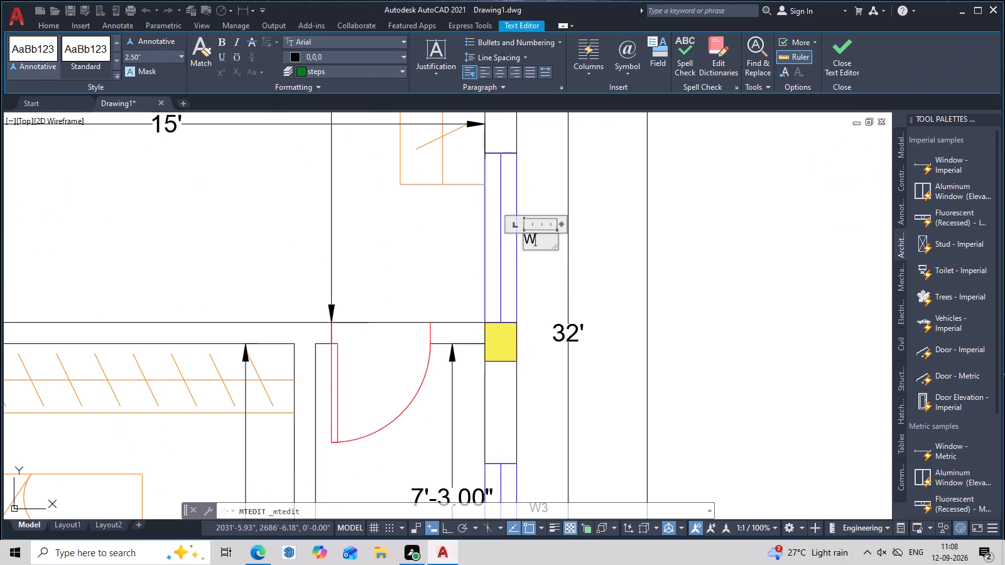
key("3")
left_click(580, 244)
Open the label outside the 15' bedroom's rear window for editing and delete its number after the W.
scroll(580, 244, "down", 3)
middle_click_drag(580, 244, 568, 405)
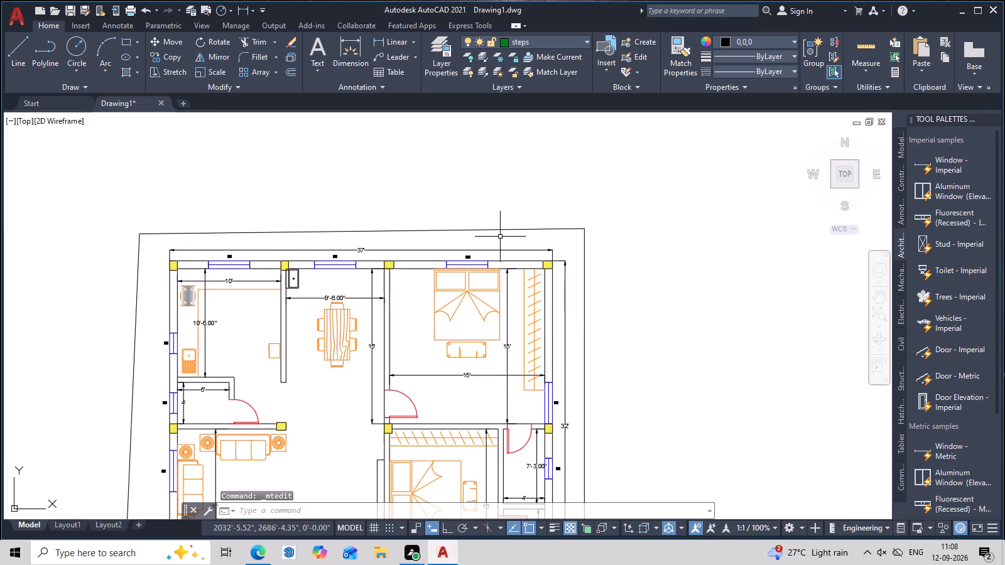
scroll(497, 237, "up", 4)
middle_click_drag(364, 361, 503, 298)
triple_click(474, 306)
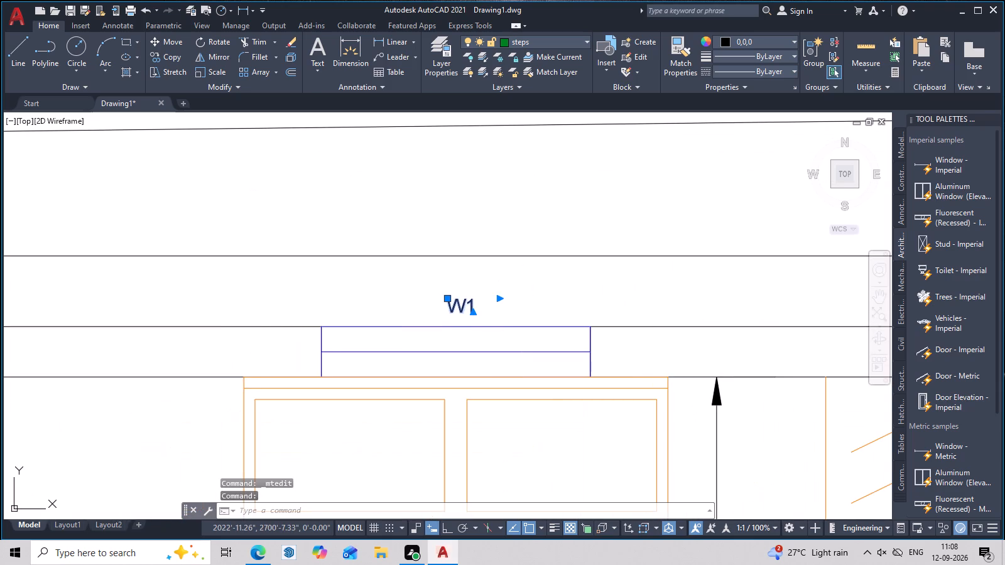
key("BackSpace")
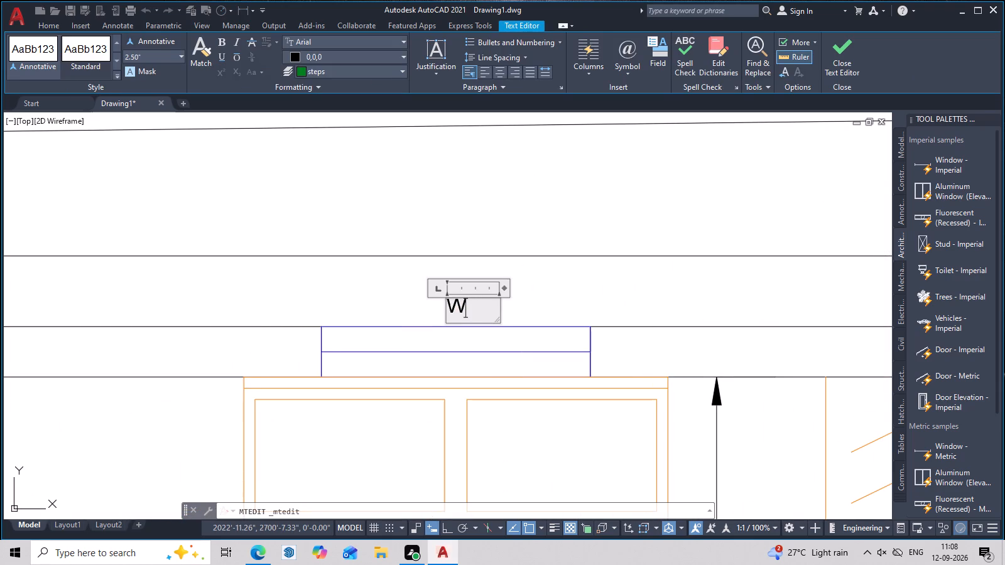
Complete the label outside the 15' bedroom's rear window as W4.
key("4")
left_click(560, 317)
Change the label outside the dining area's rear window to W5.
scroll(438, 318, "down", 2)
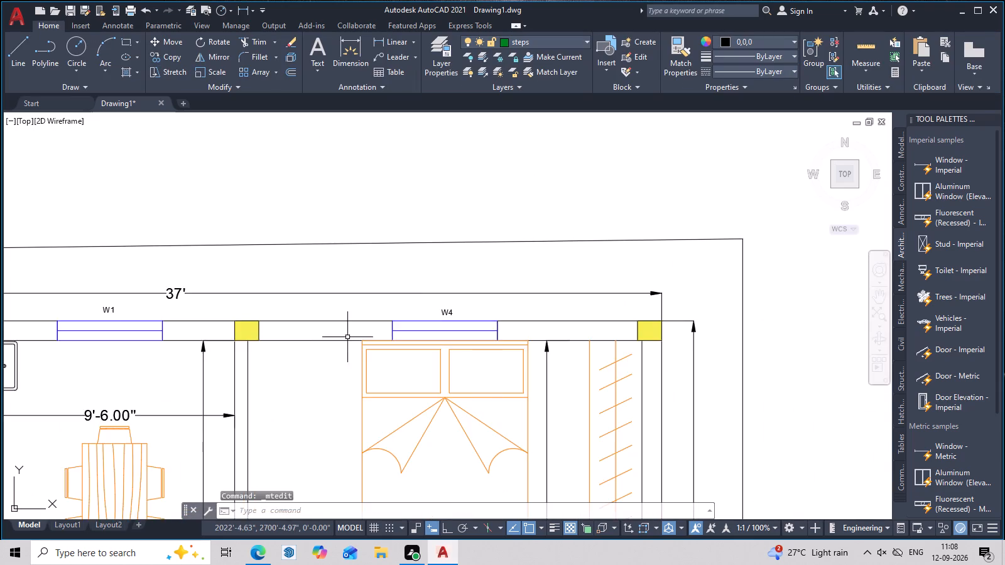
middle_click_drag(346, 338, 612, 350)
scroll(404, 345, "up", 3)
triple_click(303, 257)
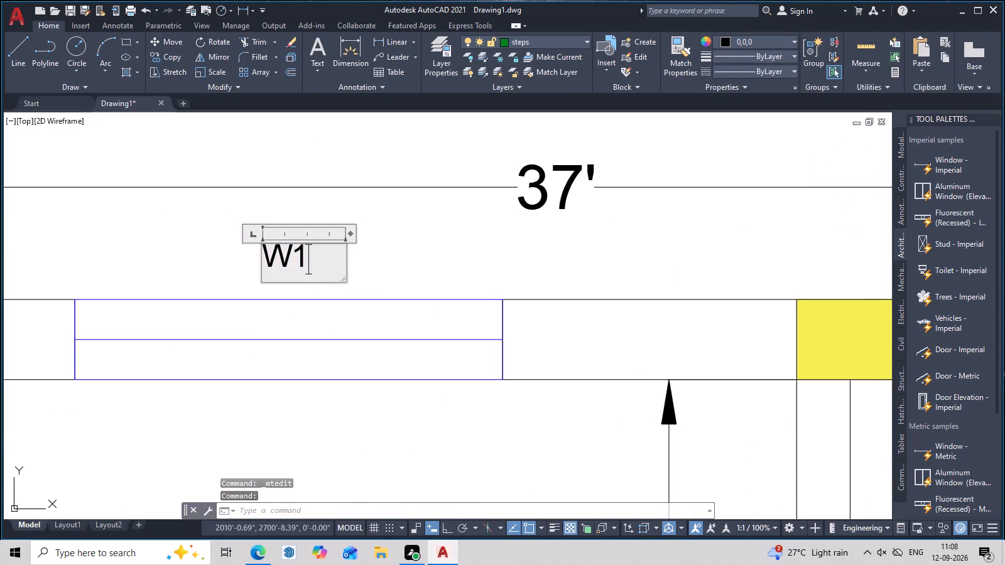
key("BackSpace")
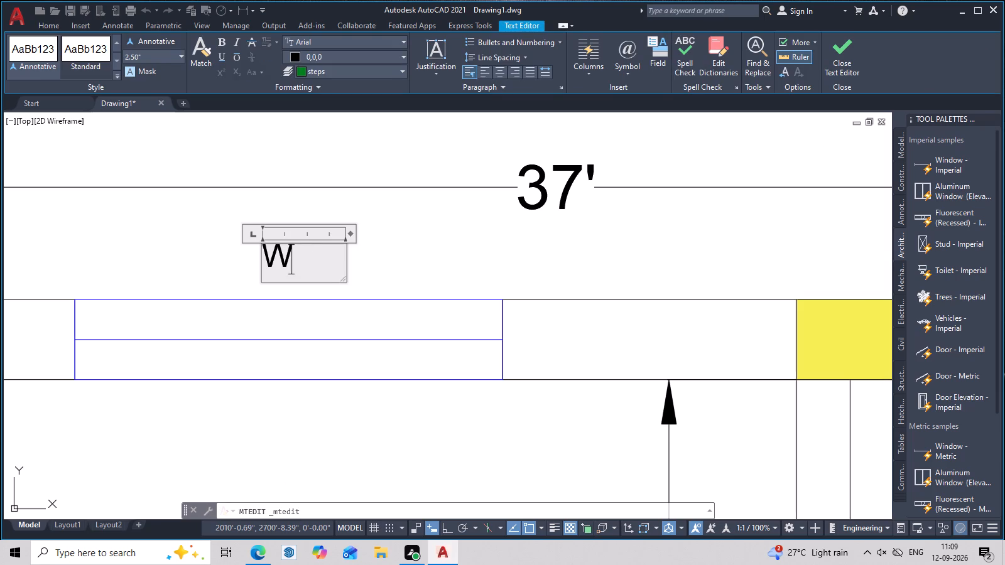
key("5")
double_click(412, 261)
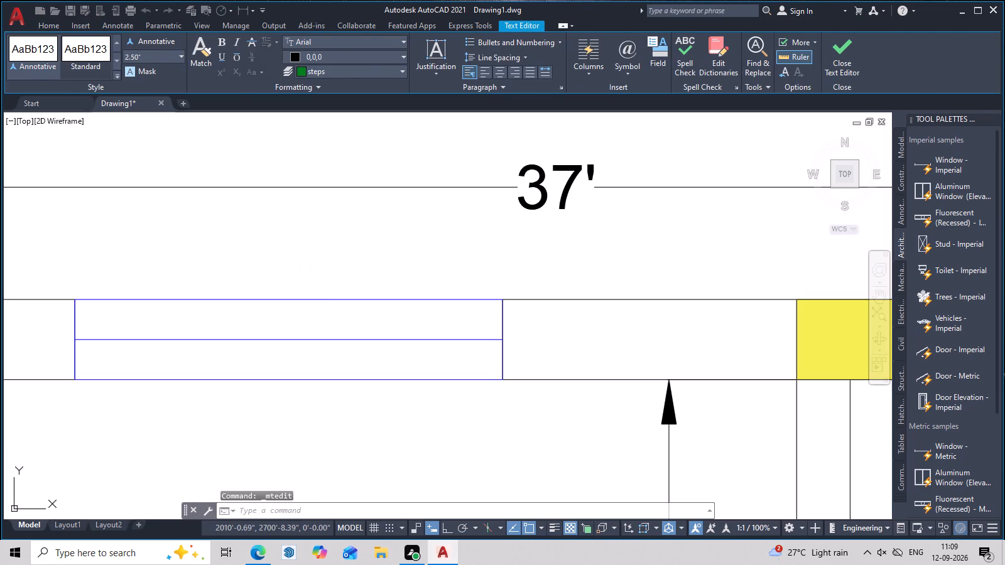
Change the label outside the kitchen's rear window, beyond the dining area's window, to W6.
middle_click_drag(312, 298, 669, 298)
middle_click_drag(305, 294, 763, 299)
middle_click_drag(307, 289, 620, 304)
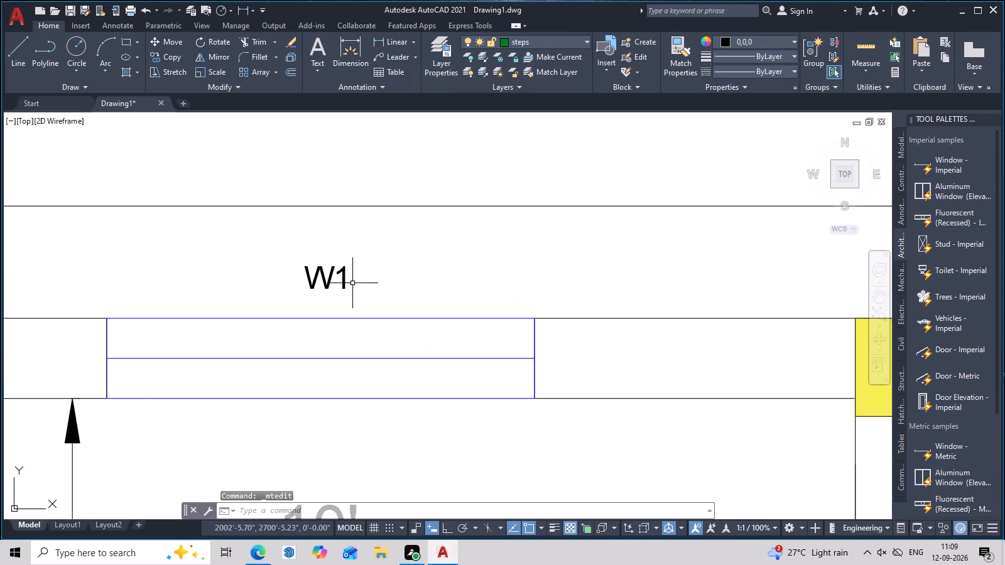
double_click(343, 286)
key("BackSpace")
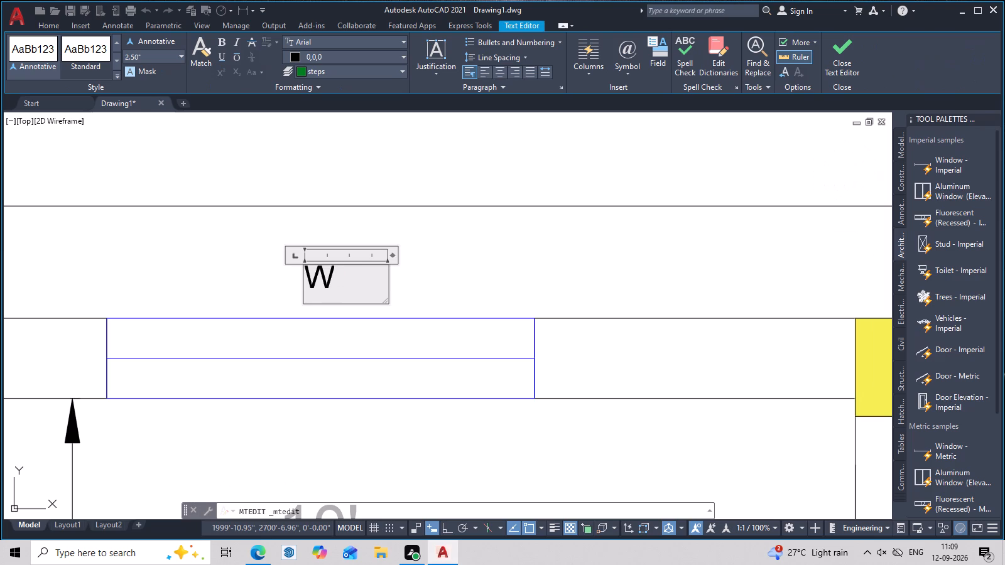
key("6")
double_click(424, 292)
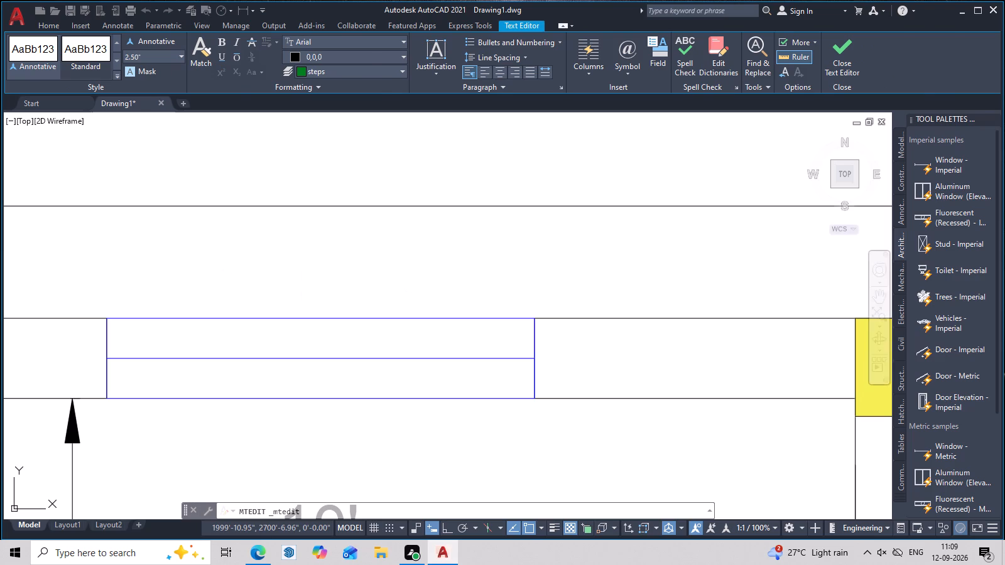
Change the label outside the kitchen's side-wall window beside the sink to W2.
scroll(358, 296, "down", 3)
middle_click_drag(322, 331, 546, 293)
middle_click_drag(498, 404, 529, 151)
scroll(445, 235, "up", 2)
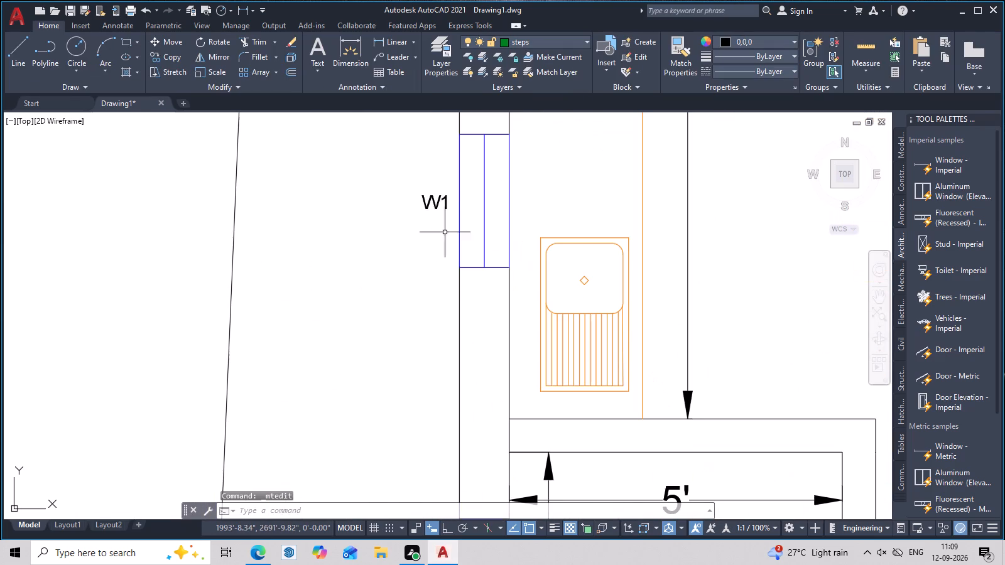
double_click(448, 203)
right_click(448, 203)
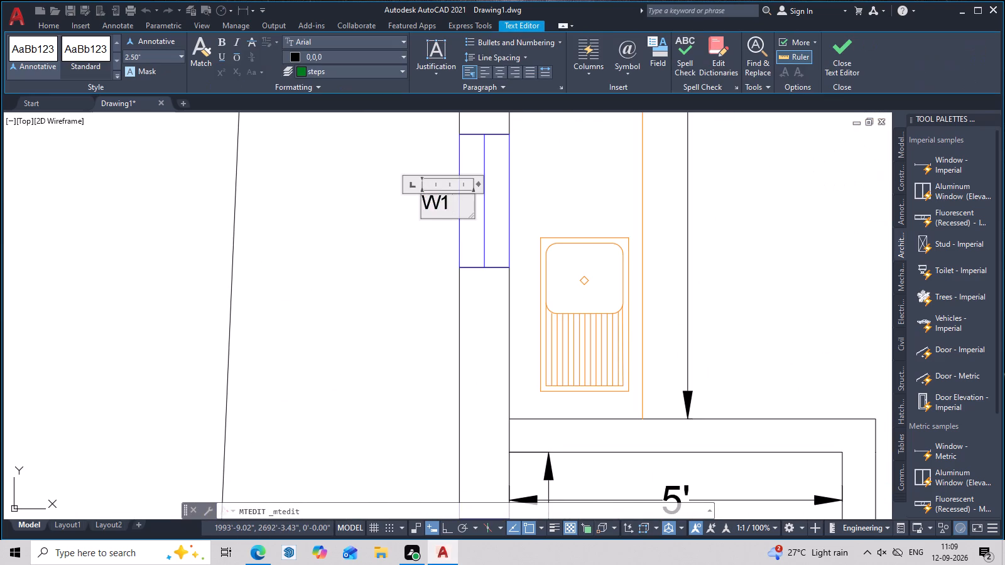
key("BackSpace")
key("2")
double_click(411, 256)
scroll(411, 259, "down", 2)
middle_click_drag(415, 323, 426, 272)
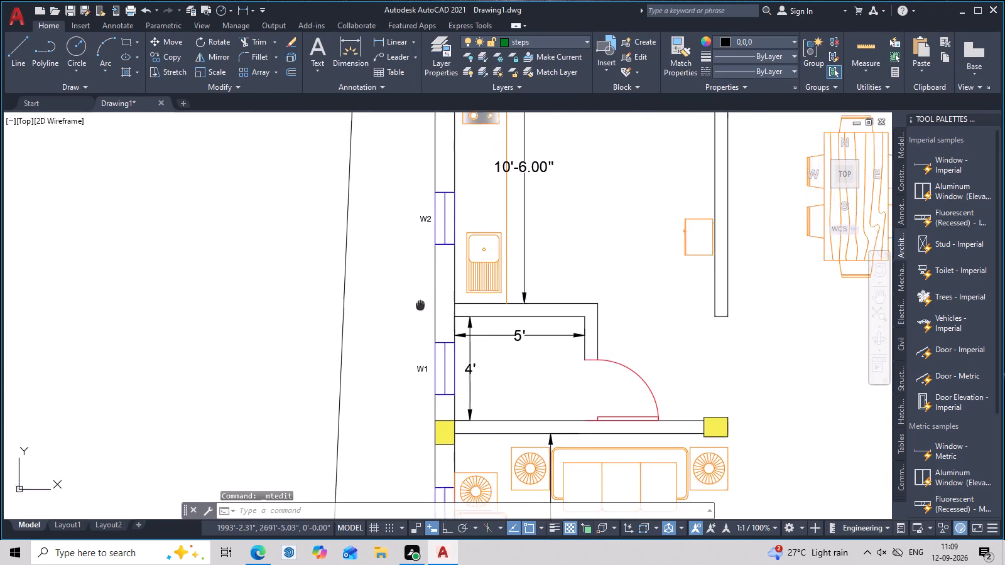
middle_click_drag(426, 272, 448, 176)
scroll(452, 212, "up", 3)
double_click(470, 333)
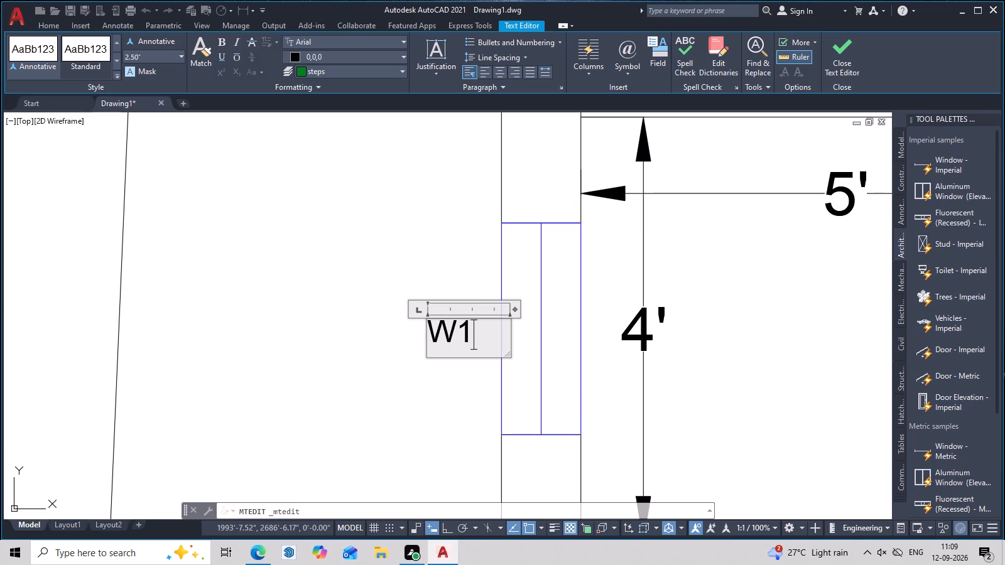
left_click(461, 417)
Change the label outside the living room's side-wall window behind the sofa to W7.
scroll(461, 417, "down", 3)
middle_click_drag(476, 447, 550, 198)
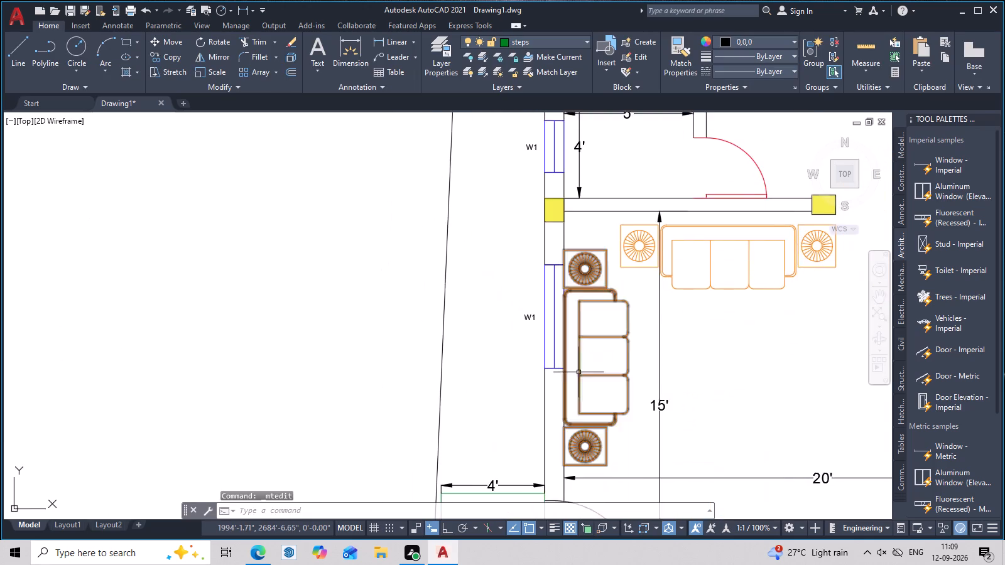
scroll(577, 374, "up", 3)
double_click(408, 157)
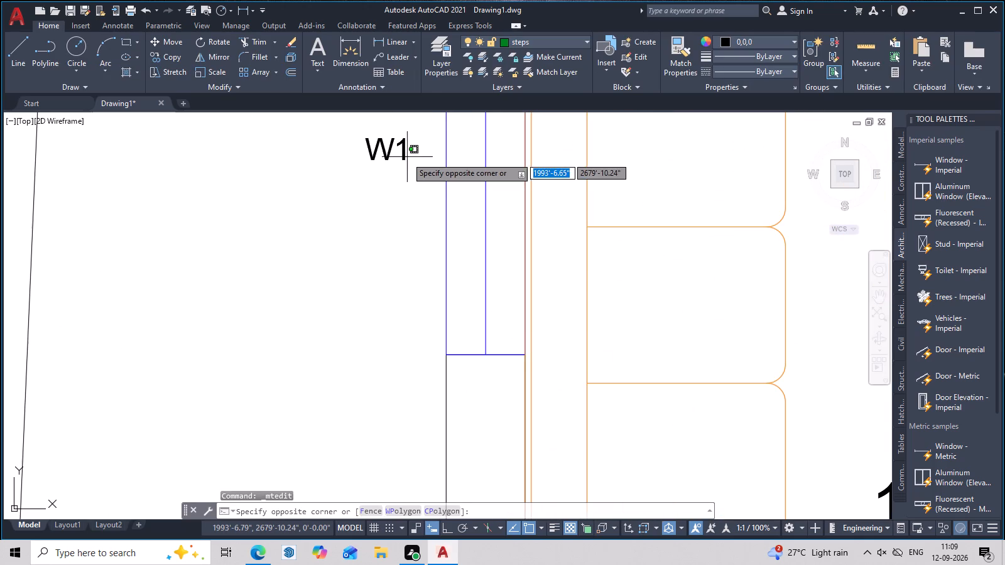
double_click(404, 157)
key("BackSpace")
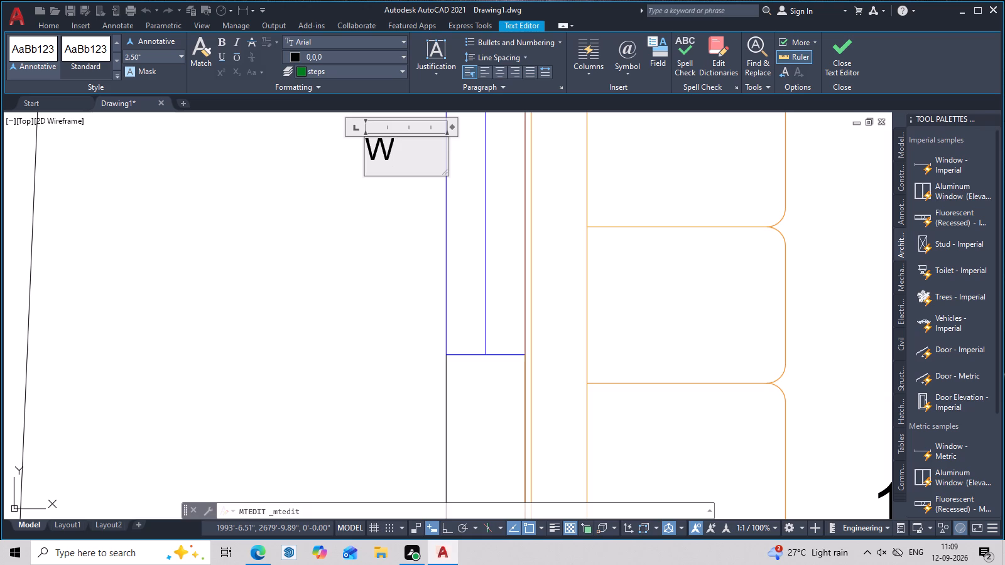
key("7")
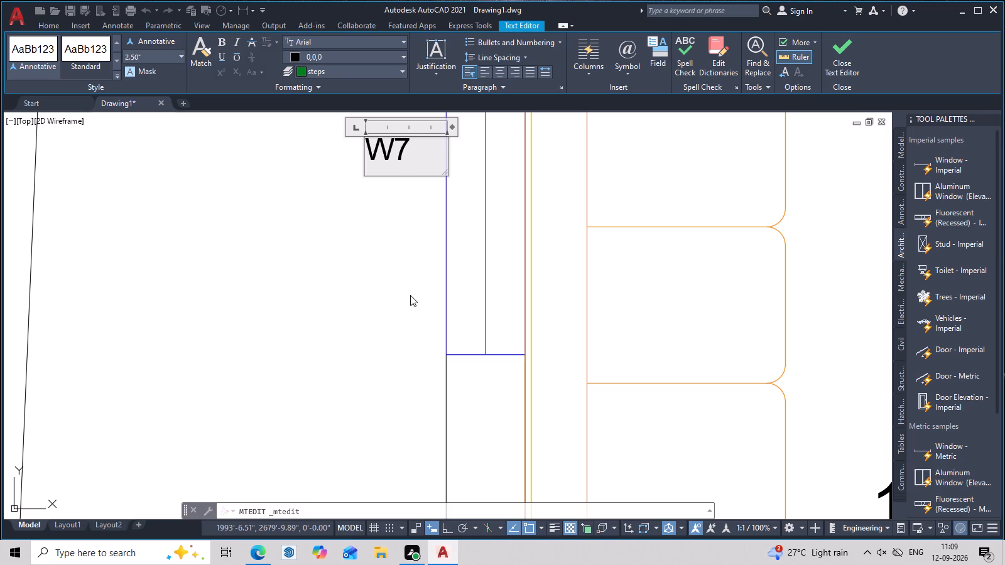
left_click(410, 295)
Copy the W1 label from outside the living room's front window to the red double entrance door.
scroll(414, 294, "down", 3)
middle_click_drag(448, 328, 464, 267)
scroll(533, 381, "up", 2)
scroll(538, 382, "down", 2)
middle_click_drag(659, 463, 623, 355)
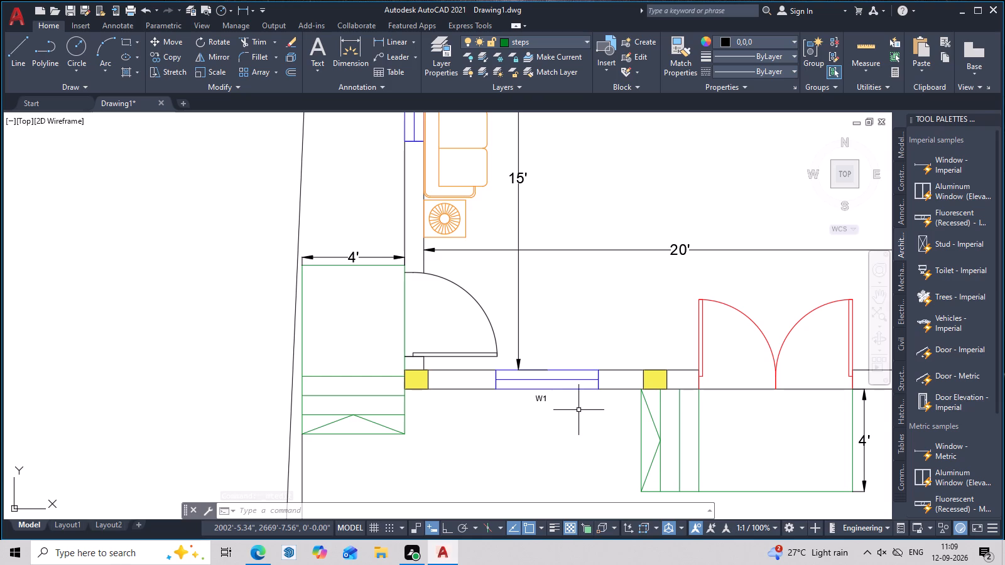
scroll(597, 360, "down", 1)
middle_click_drag(603, 360, 566, 360)
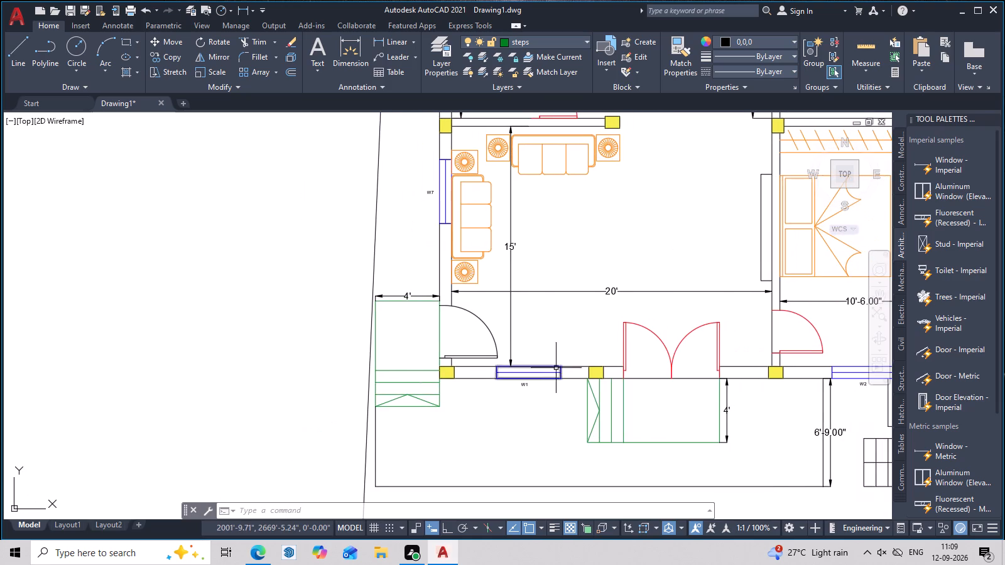
scroll(580, 401, "up", 3)
middle_click_drag(603, 400, 570, 401)
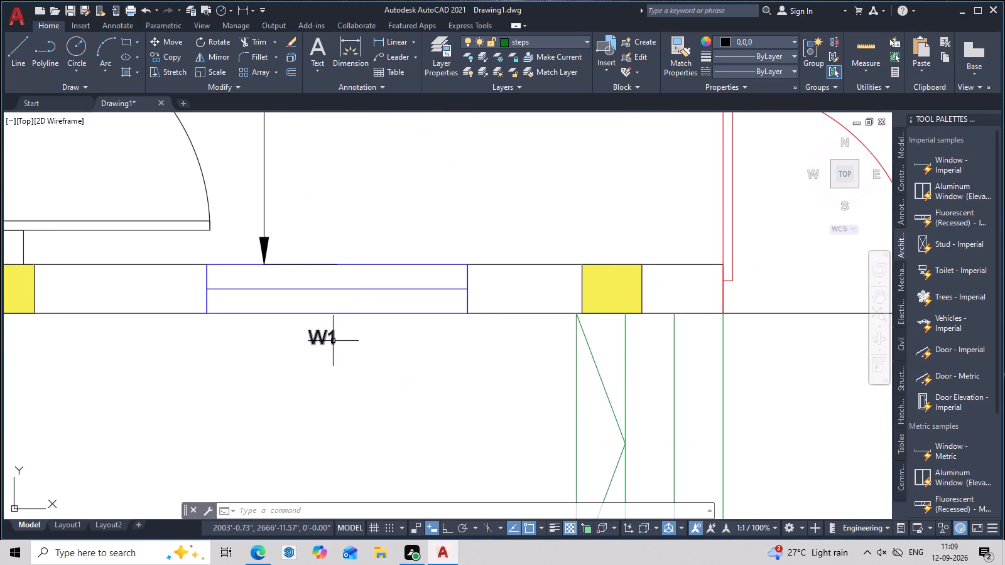
left_click(332, 340)
type("CO")
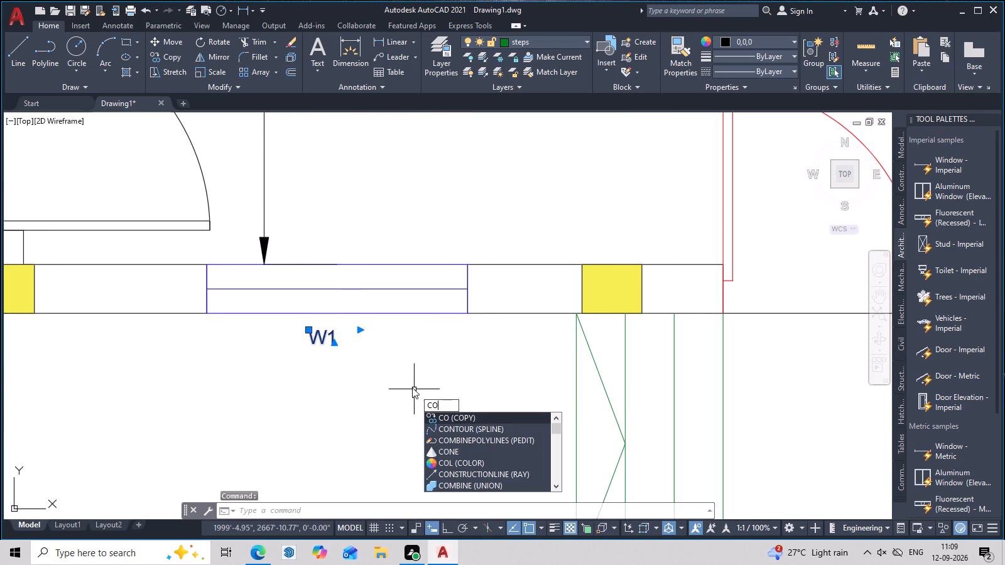
key("space")
left_click(313, 342)
middle_click_drag(585, 343, 151, 424)
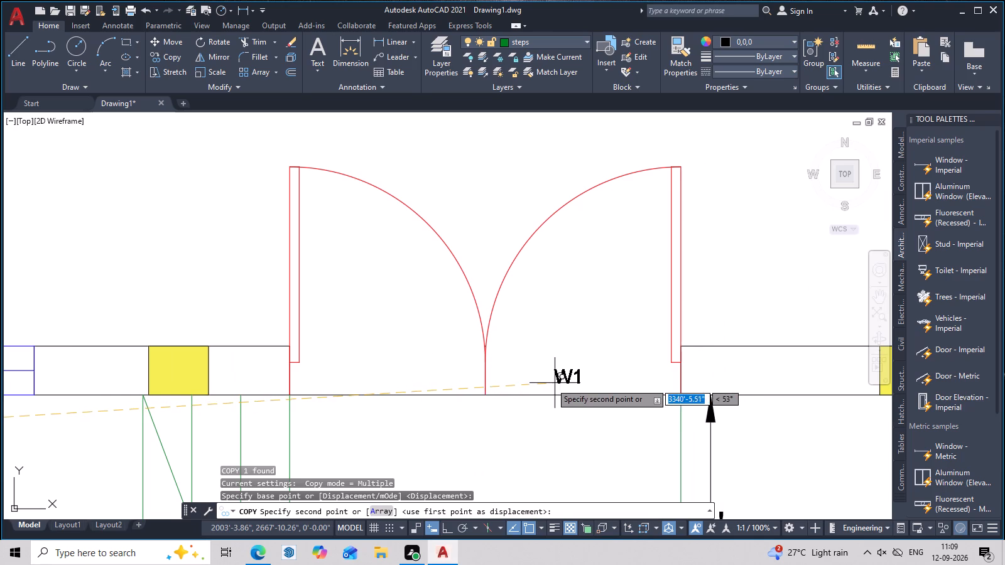
left_click(435, 345)
Place further copies of the W1 label at the living room's black side door and the 10'-6" bedroom's door.
scroll(481, 359, "down", 2)
middle_click_drag(536, 380, 546, 412)
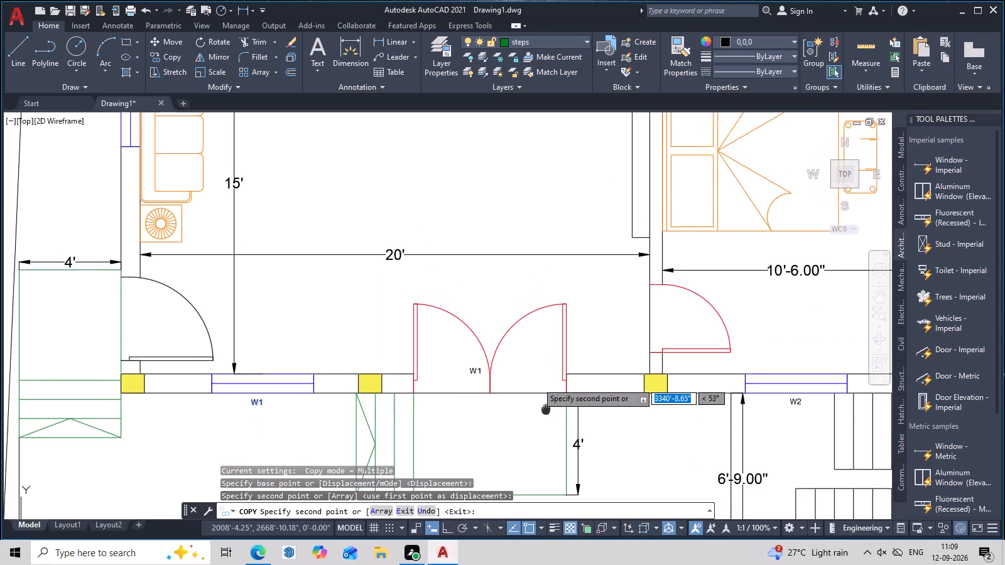
middle_click_drag(546, 412, 561, 456)
left_click(150, 387)
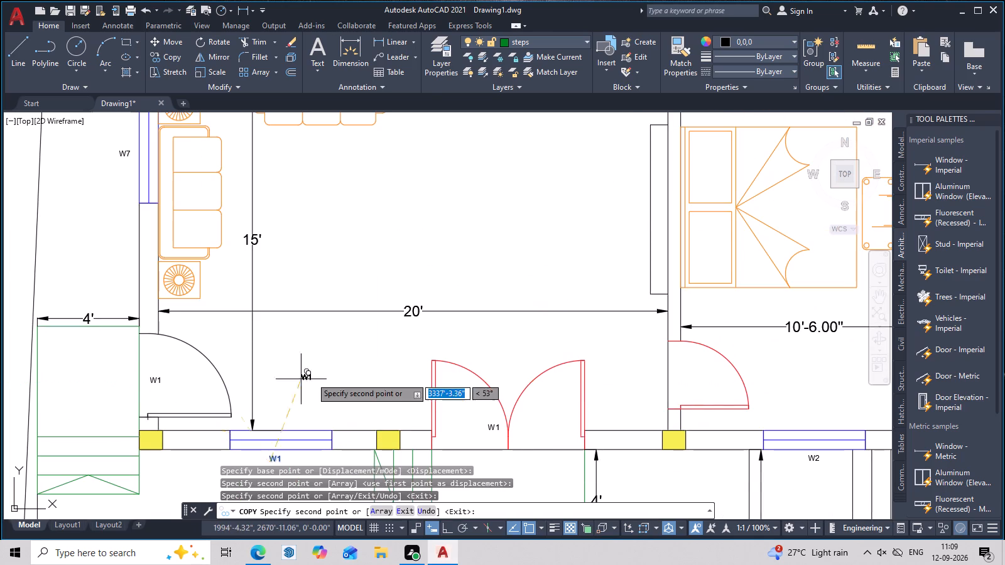
scroll(313, 377, "down", 2)
middle_click_drag(345, 375, 336, 425)
scroll(475, 424, "up", 2)
middle_click_drag(475, 424, 475, 353)
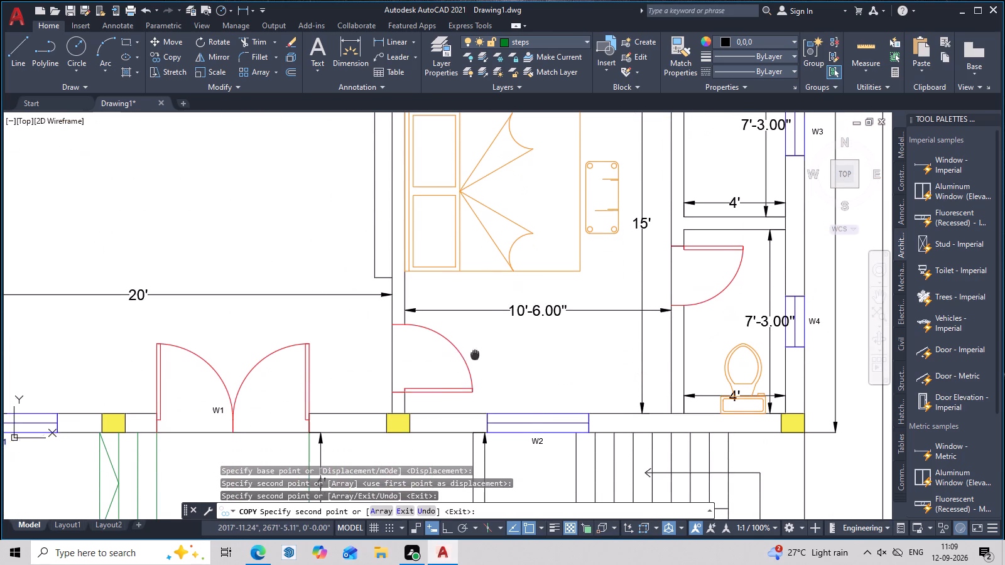
left_click(402, 367)
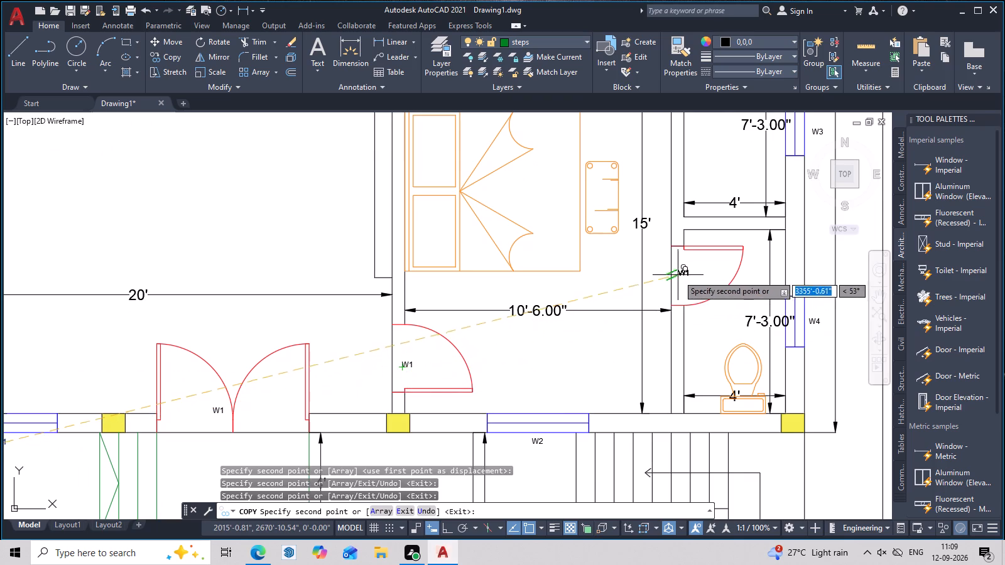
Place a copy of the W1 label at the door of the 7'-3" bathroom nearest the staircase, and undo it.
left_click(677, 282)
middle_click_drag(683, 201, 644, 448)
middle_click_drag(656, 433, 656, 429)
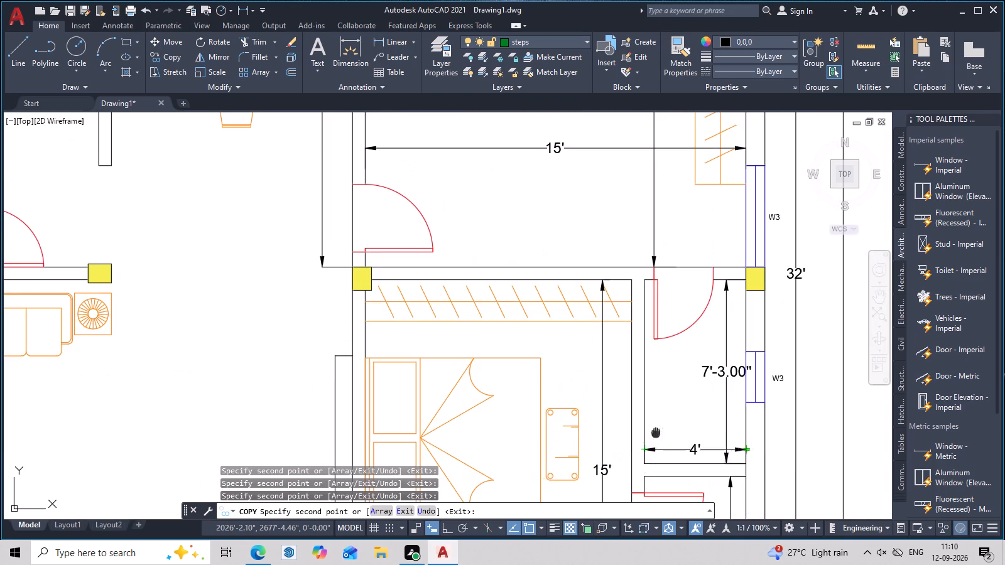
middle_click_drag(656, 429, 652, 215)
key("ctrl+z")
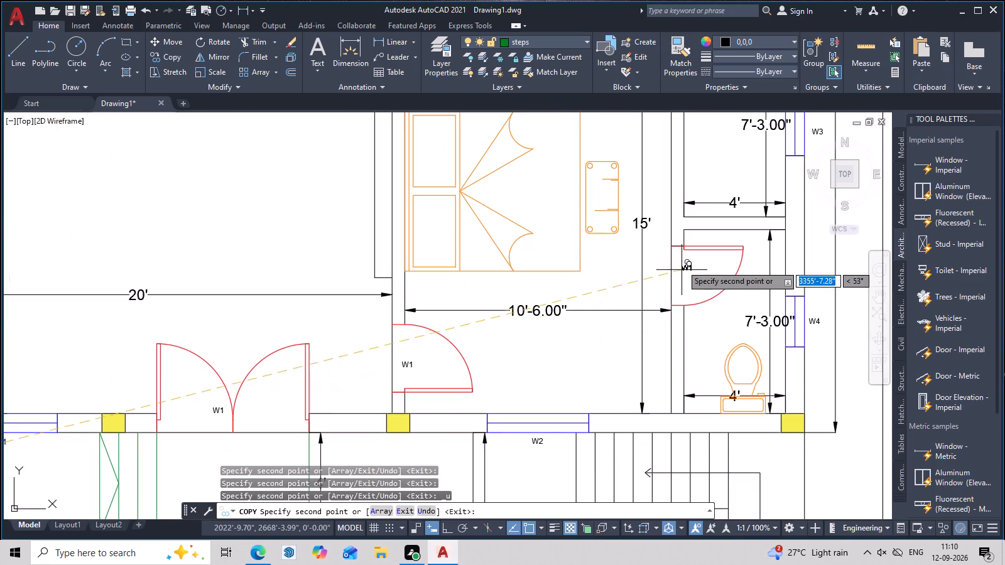
Place copies of the W1 label at the doors of both 7'-3" bathrooms.
left_click(682, 279)
middle_click_drag(697, 338, 567, 468)
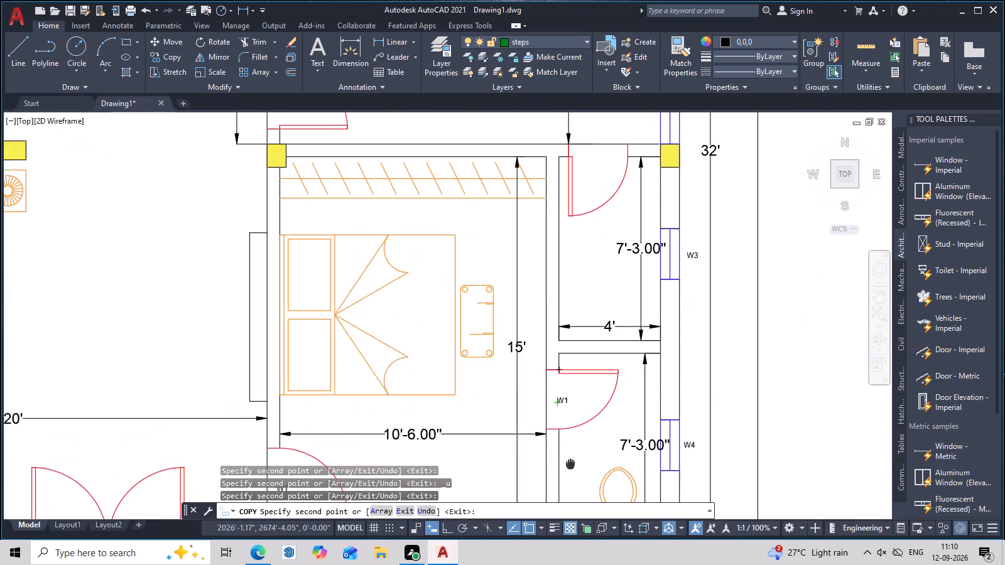
left_click(587, 169)
Place copies of the W1 label at the 15' bedroom's door and the 5' by 4' room's door, and finish copying.
middle_click_drag(429, 271, 631, 369)
left_click(474, 200)
middle_click_drag(346, 293, 350, 297)
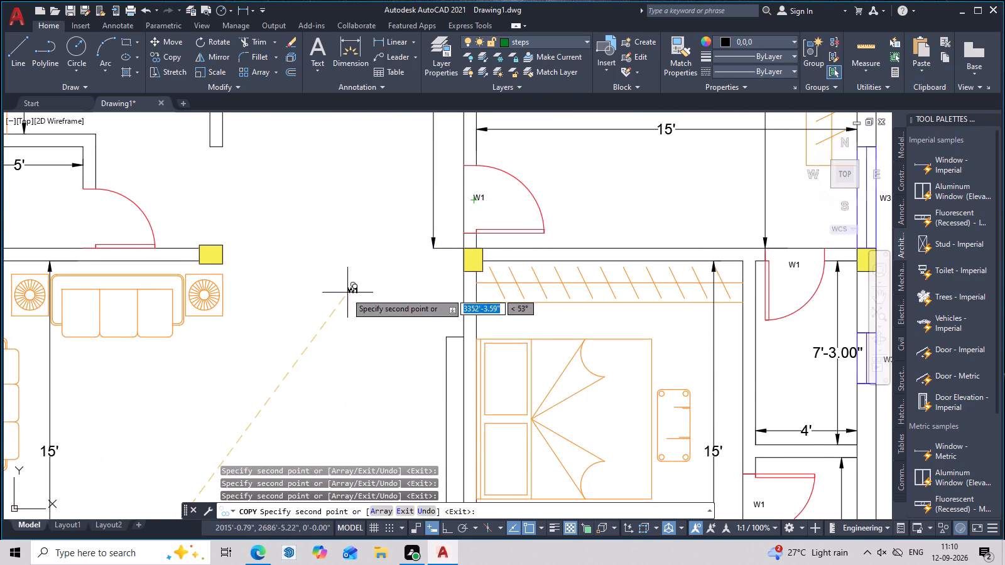
middle_click_drag(350, 297, 621, 344)
left_click(362, 270)
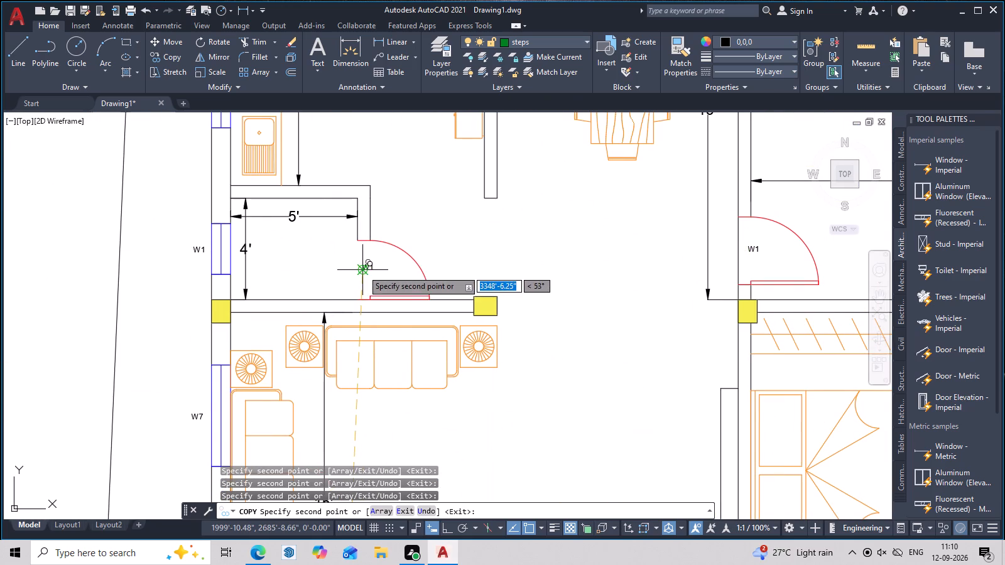
scroll(414, 371, "down", 1)
middle_click_drag(469, 459, 472, 387)
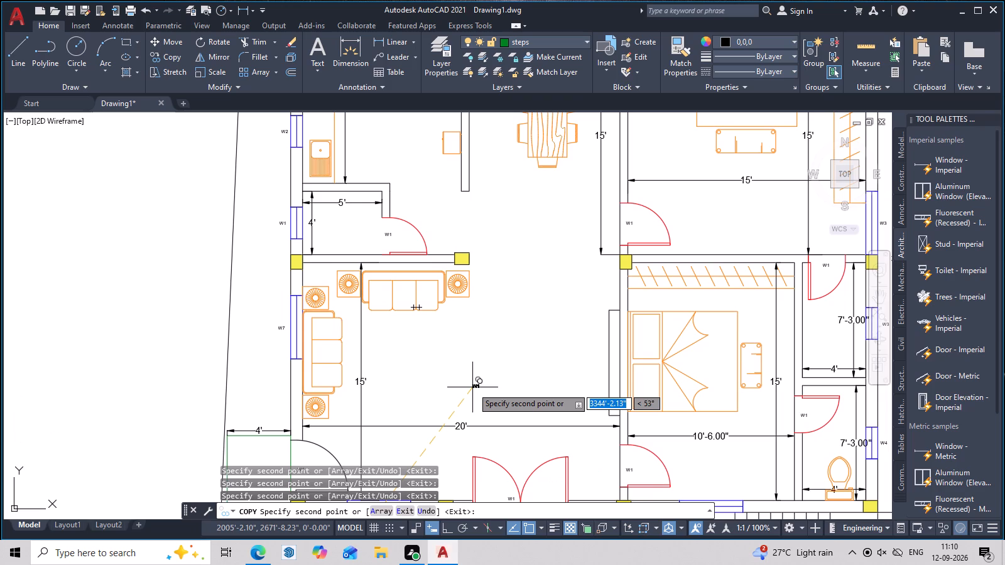
middle_click_drag(474, 379, 499, 263)
key("Escape")
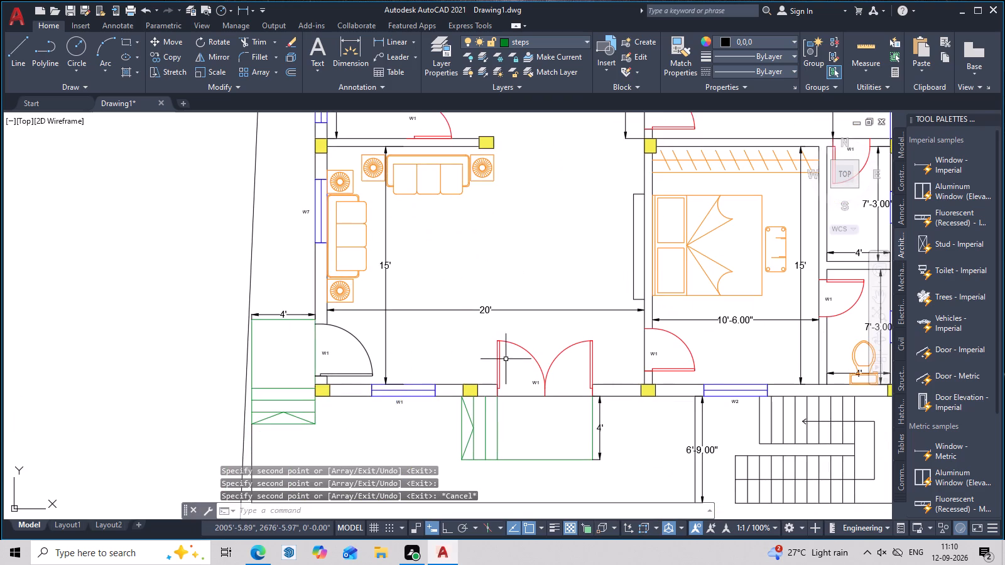
Match the red double door's properties onto the black side door of the living room.
left_click(532, 357)
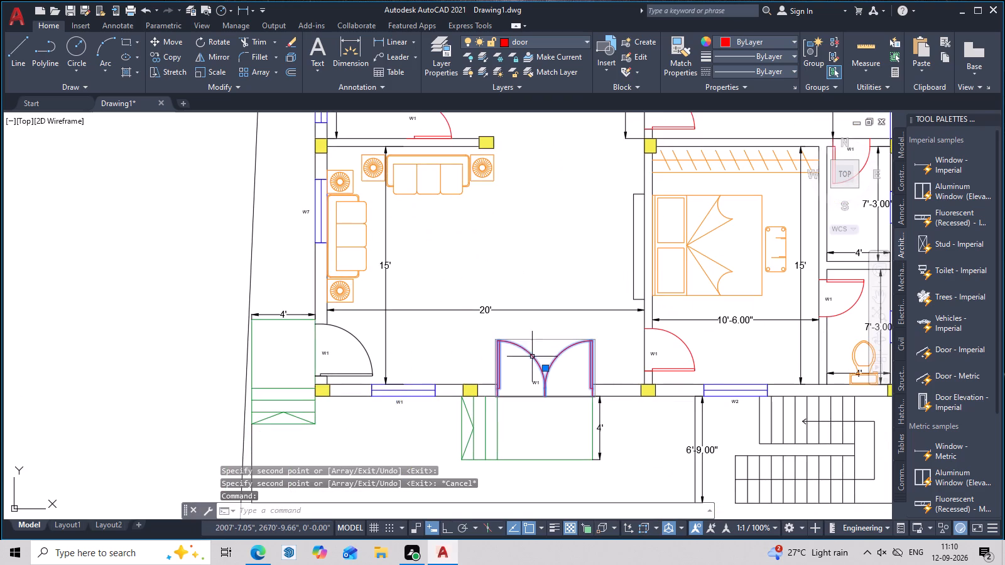
double_click(675, 43)
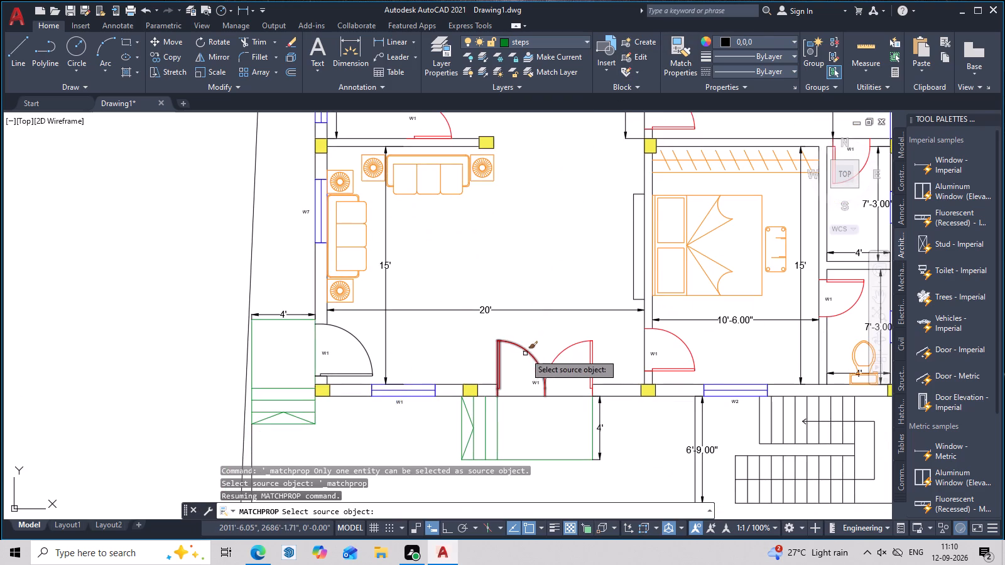
double_click(528, 352)
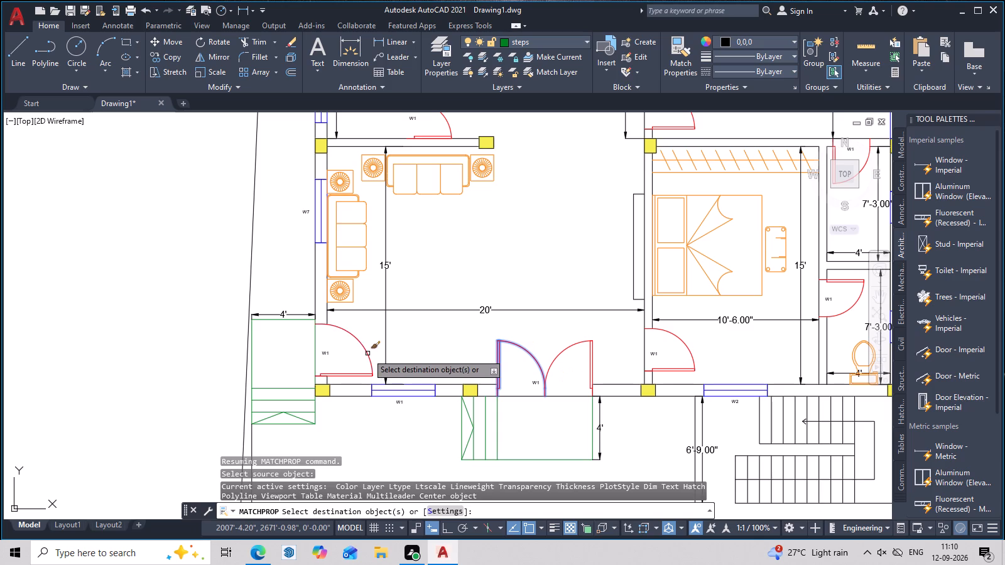
left_click(367, 353)
key("Escape")
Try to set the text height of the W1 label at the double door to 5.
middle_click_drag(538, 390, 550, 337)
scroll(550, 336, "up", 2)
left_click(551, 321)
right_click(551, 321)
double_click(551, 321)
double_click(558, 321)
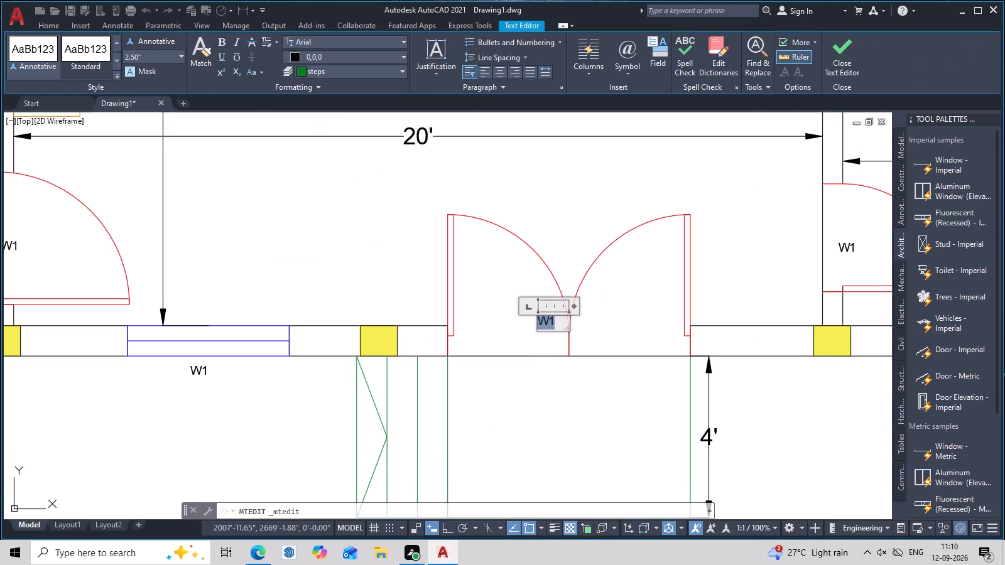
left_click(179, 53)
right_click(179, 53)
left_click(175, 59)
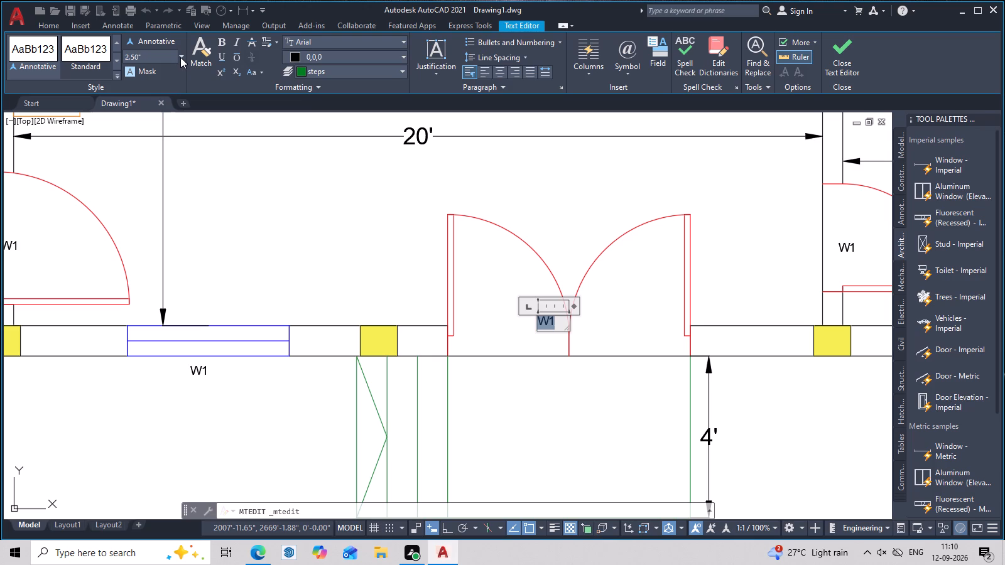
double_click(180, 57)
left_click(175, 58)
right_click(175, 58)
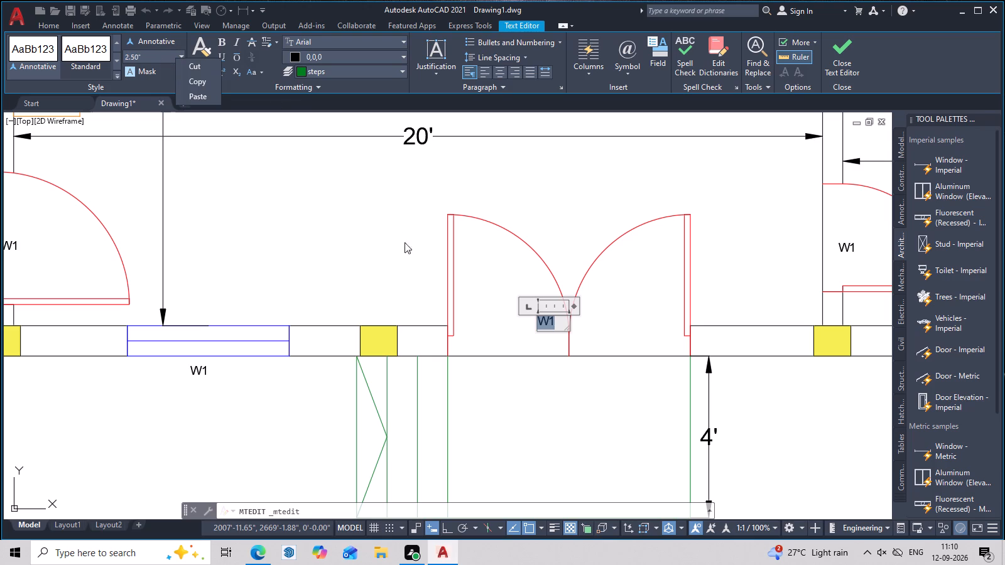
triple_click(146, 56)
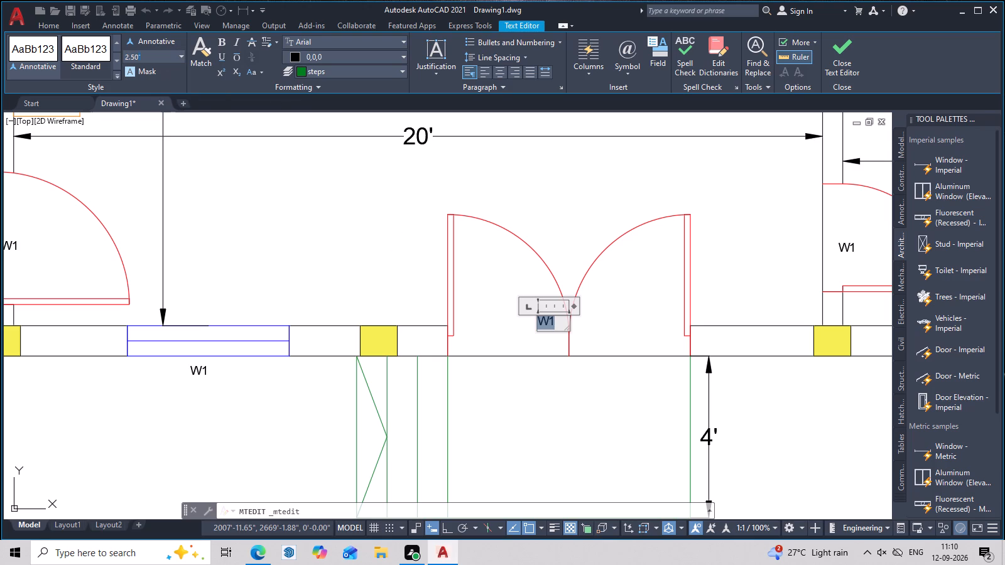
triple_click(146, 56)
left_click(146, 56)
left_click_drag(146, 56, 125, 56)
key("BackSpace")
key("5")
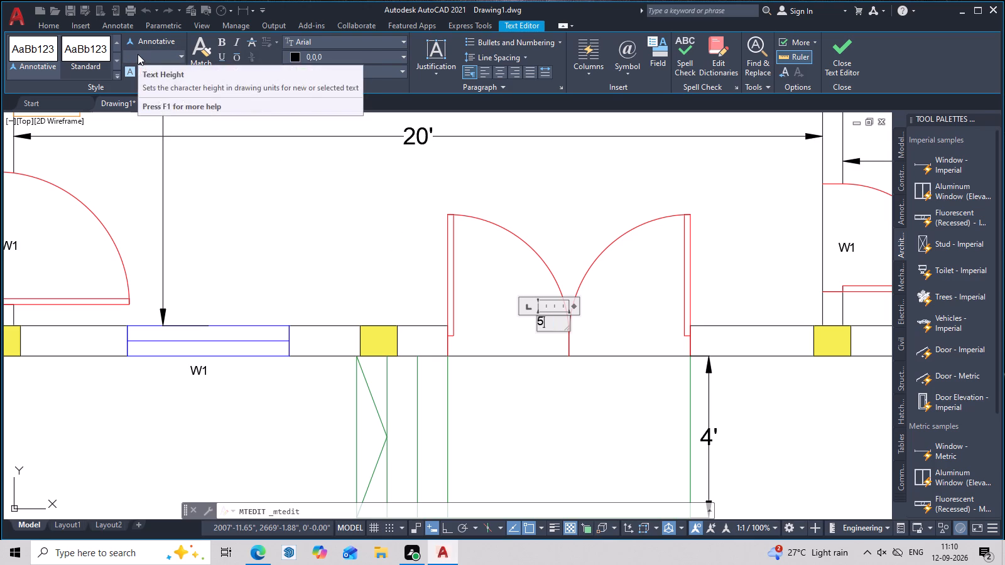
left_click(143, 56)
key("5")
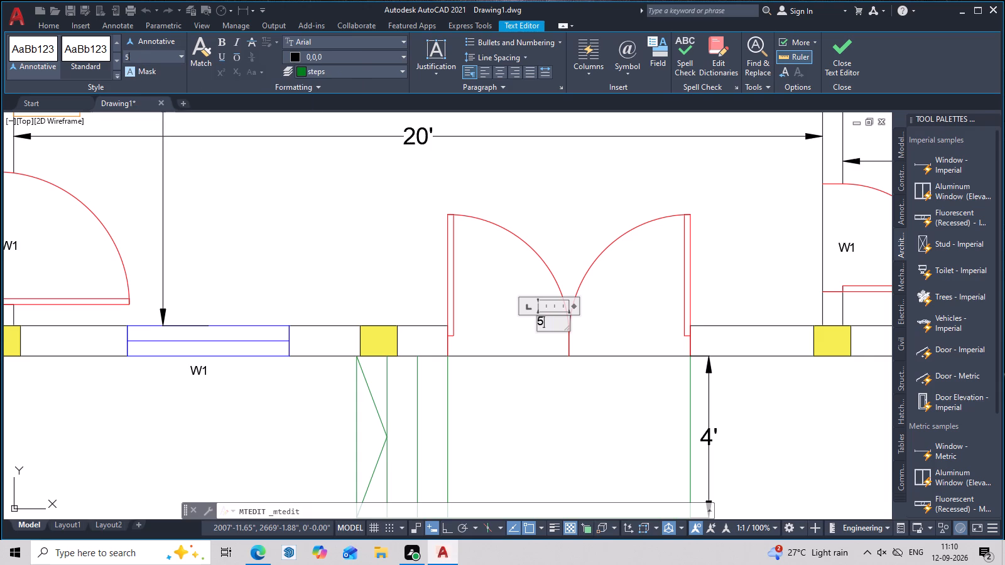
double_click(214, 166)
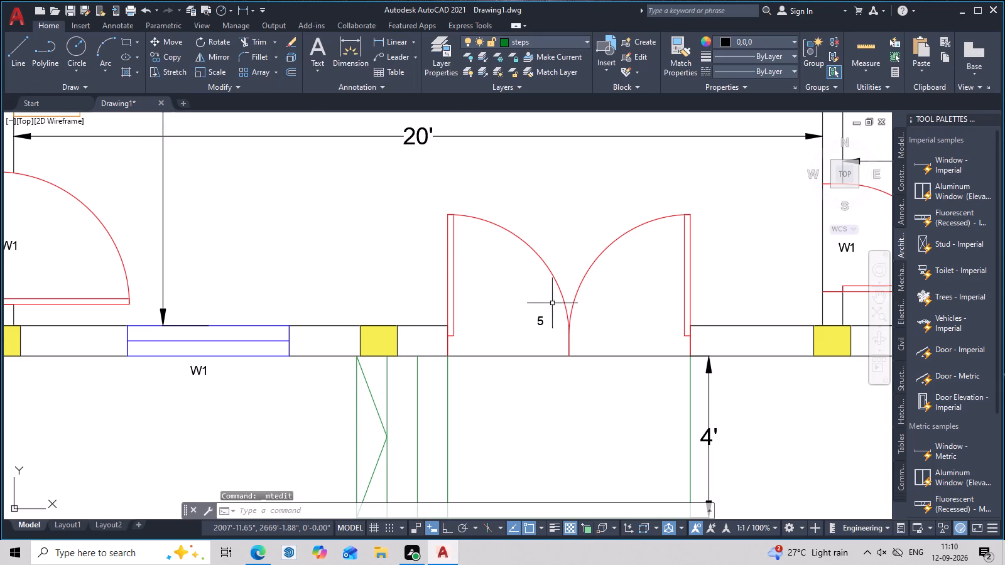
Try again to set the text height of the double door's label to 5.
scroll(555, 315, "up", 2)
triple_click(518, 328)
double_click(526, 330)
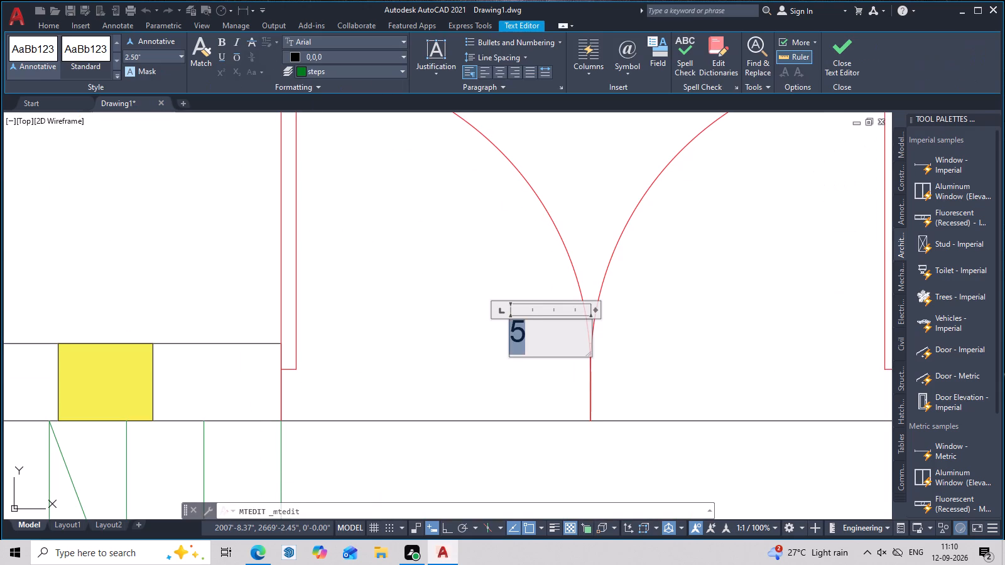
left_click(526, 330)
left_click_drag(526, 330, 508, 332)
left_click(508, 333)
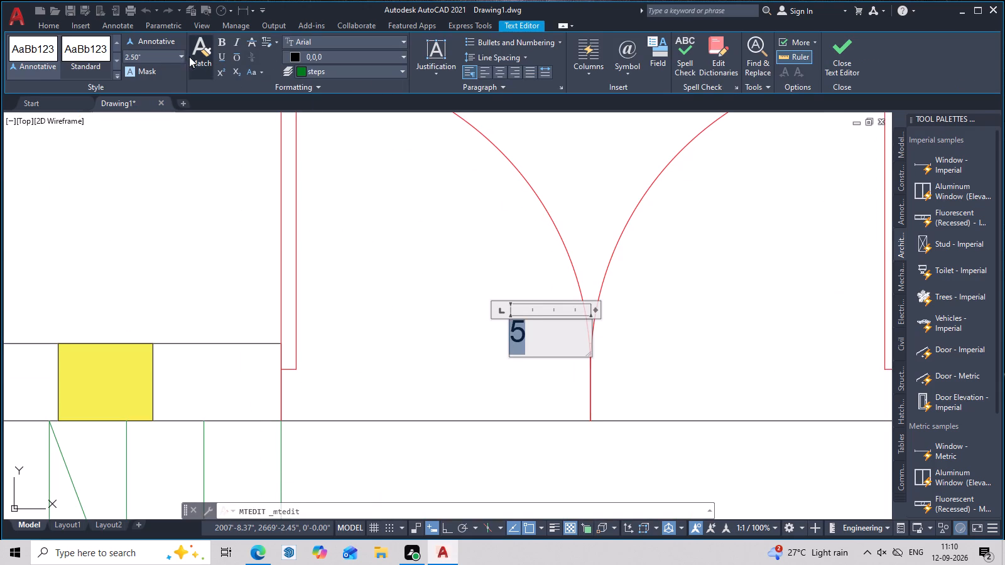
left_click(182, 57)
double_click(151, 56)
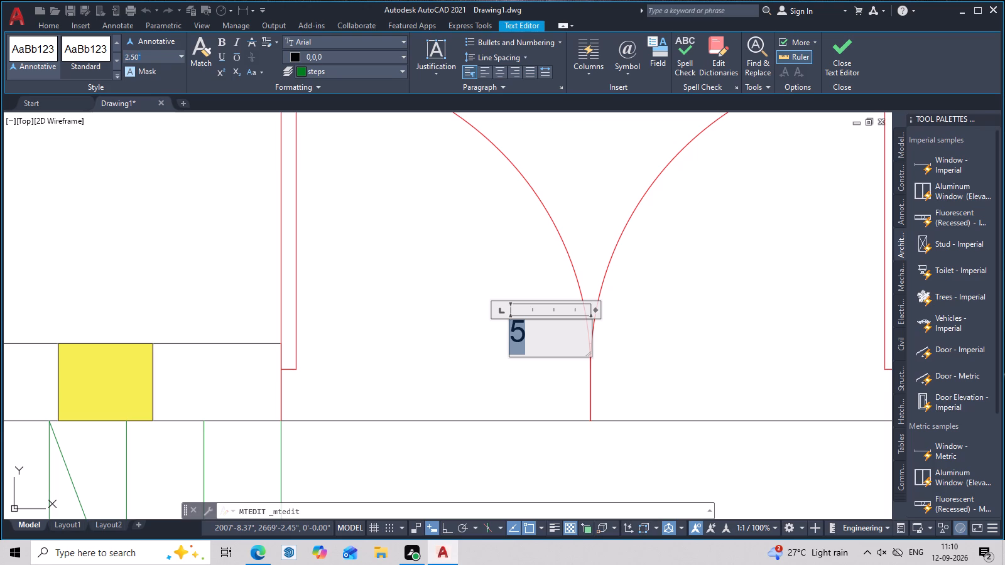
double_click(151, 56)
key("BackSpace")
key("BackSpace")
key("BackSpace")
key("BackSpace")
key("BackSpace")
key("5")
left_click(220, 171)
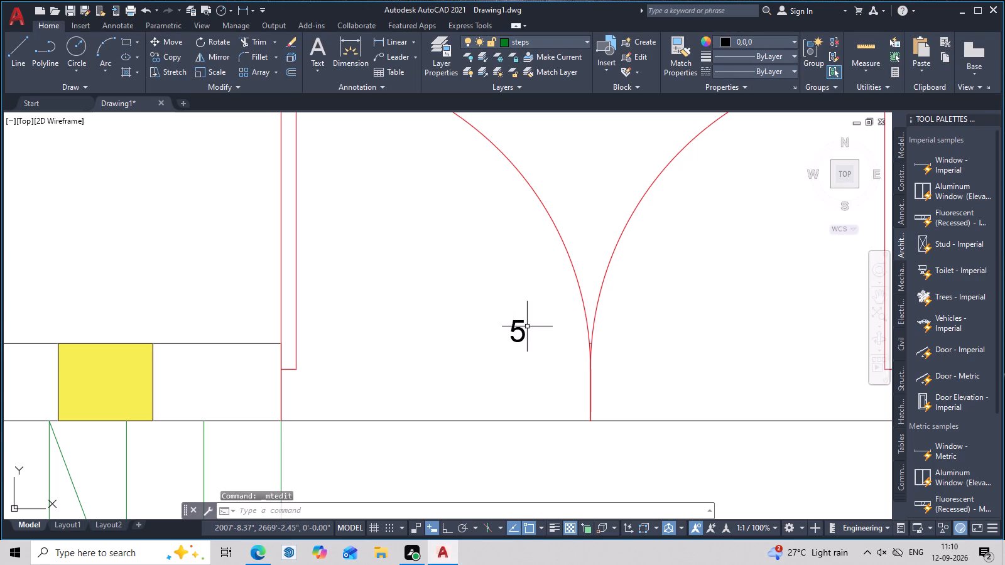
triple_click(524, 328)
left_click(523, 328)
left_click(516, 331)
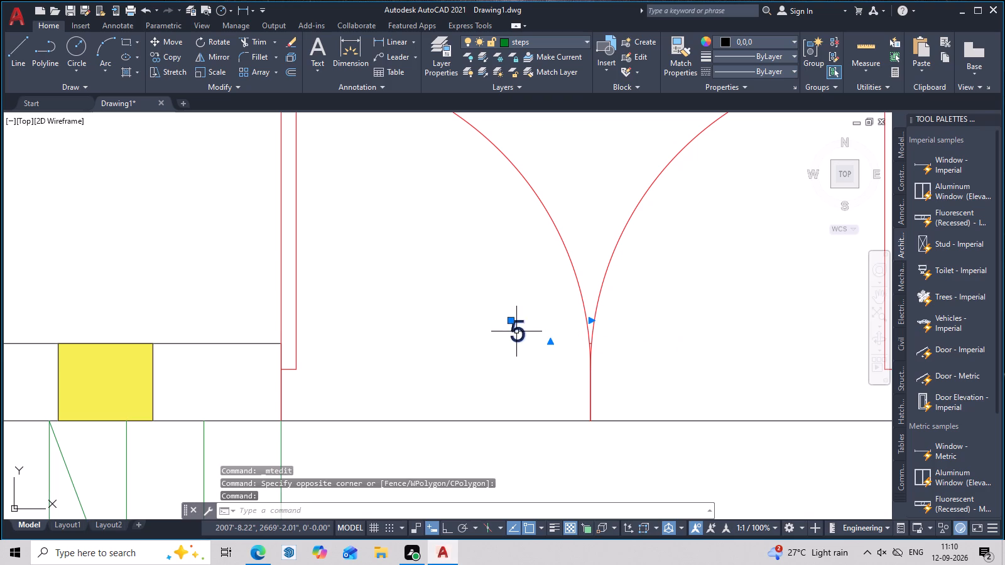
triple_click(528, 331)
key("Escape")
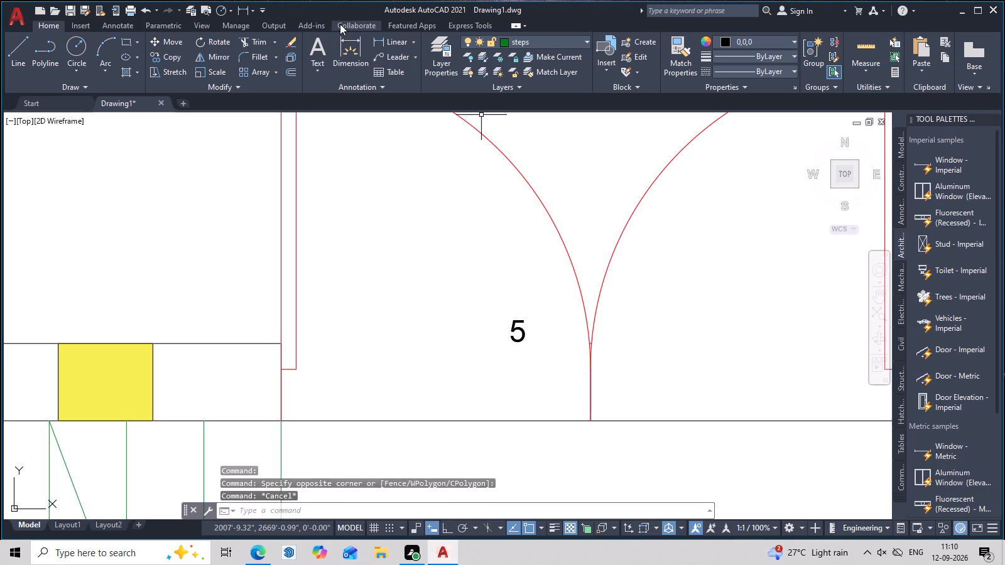
Set the Standard text style's height to 5, make the style current and save the change.
type("STY")
key("space")
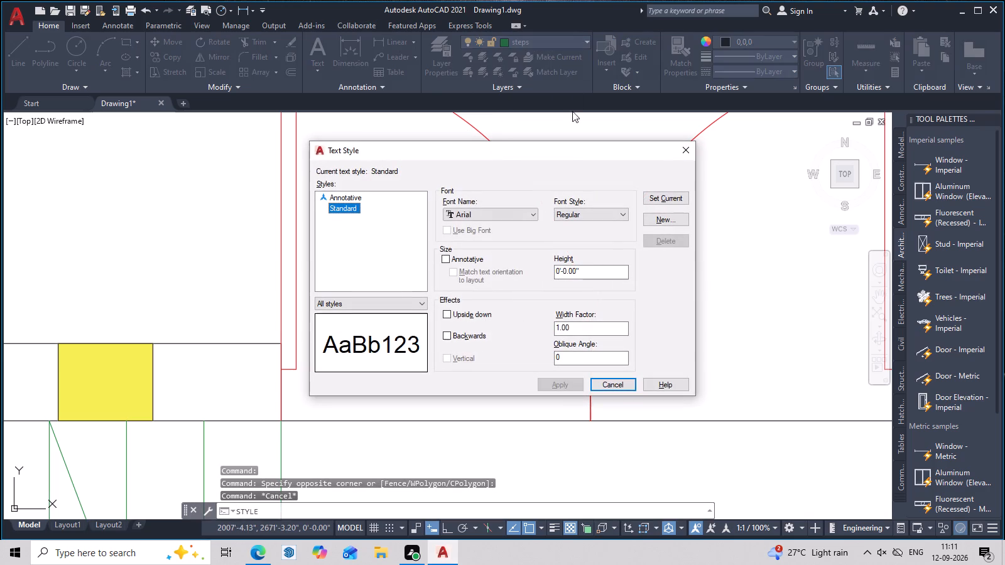
left_click_drag(595, 274, 504, 292)
left_click(504, 292)
key("BackSpace")
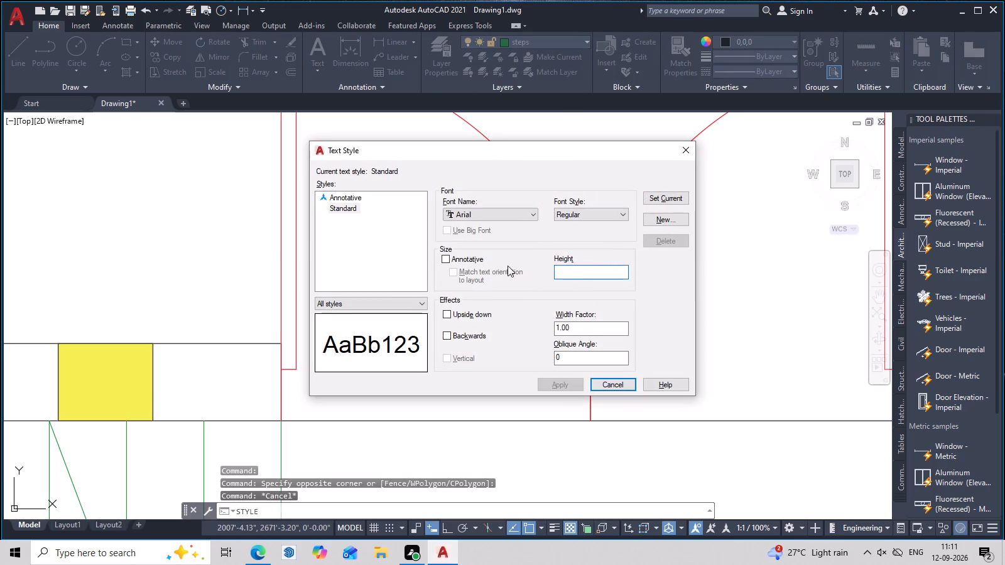
key("5")
left_click(682, 193)
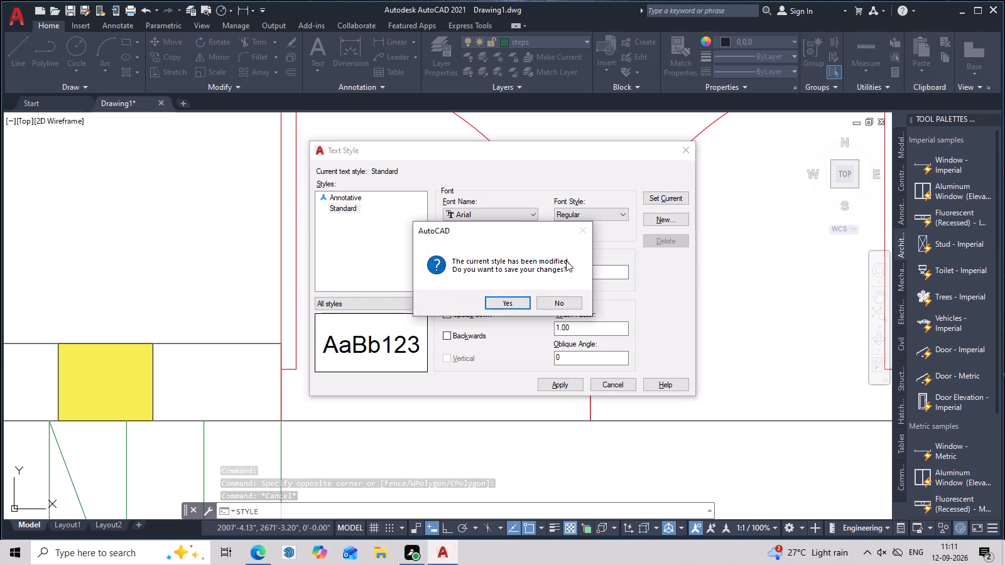
right_click(508, 304)
left_click(508, 304)
left_click(685, 153)
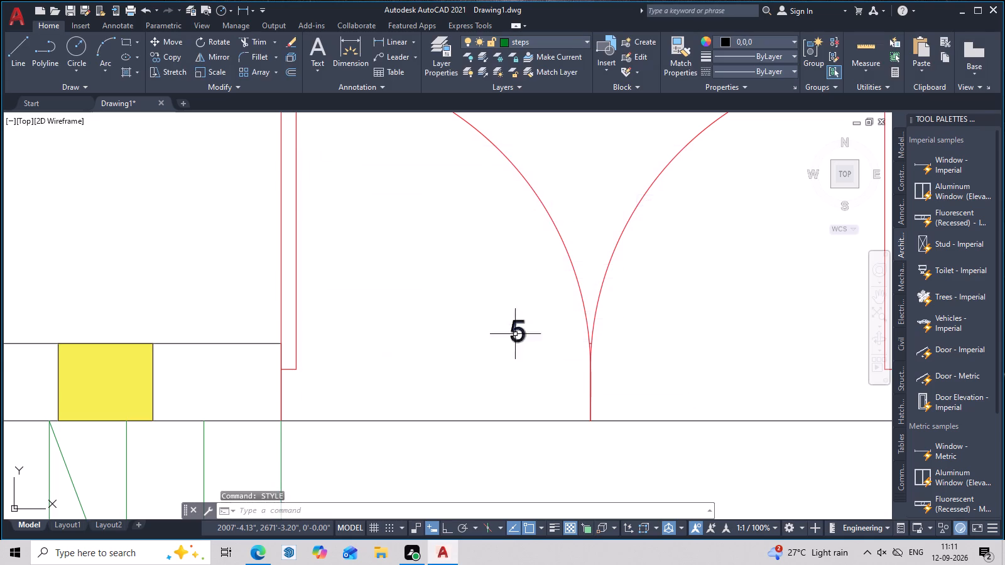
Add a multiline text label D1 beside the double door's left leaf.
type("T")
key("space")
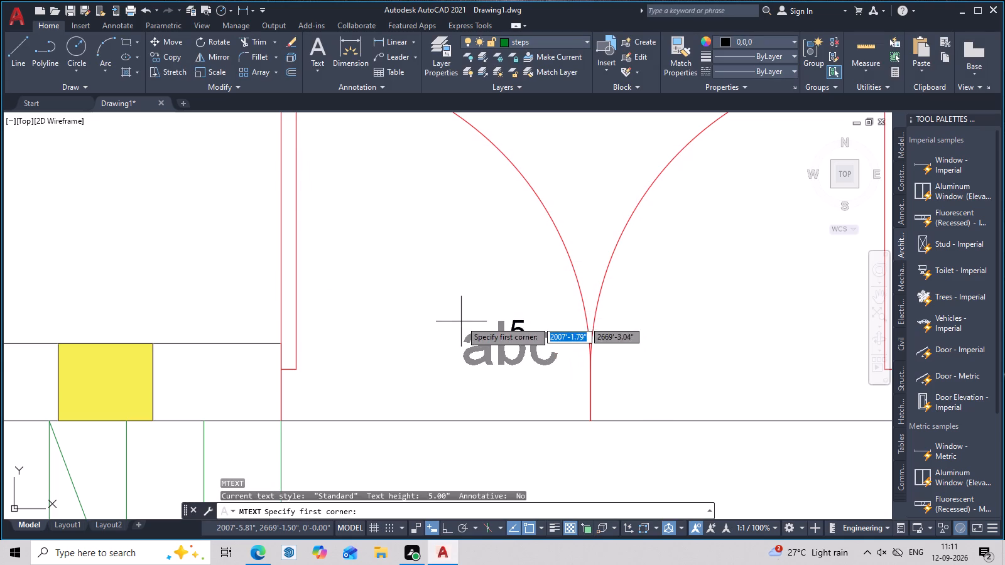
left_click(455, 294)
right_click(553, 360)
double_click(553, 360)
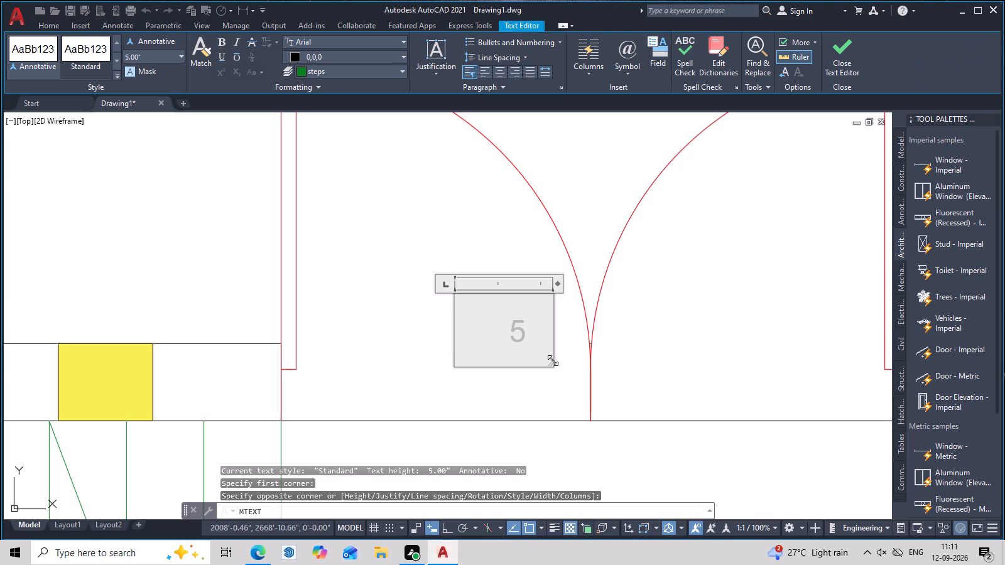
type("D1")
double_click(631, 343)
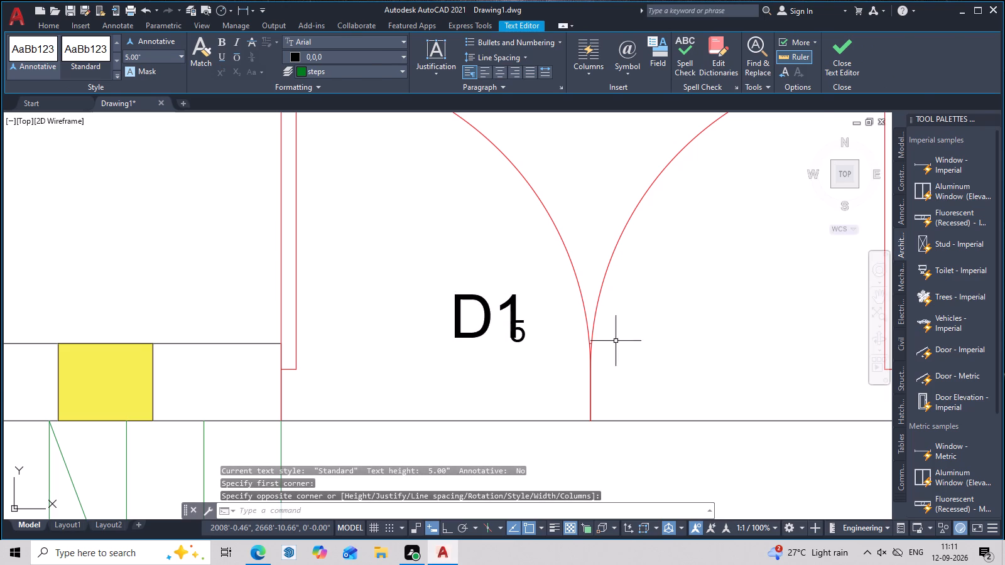
Delete the D1 text and the overlapping 5 text at the double door.
scroll(604, 341, "down", 2)
middle_click_drag(612, 346, 436, 376)
scroll(434, 373, "down", 2)
scroll(407, 372, "up", 3)
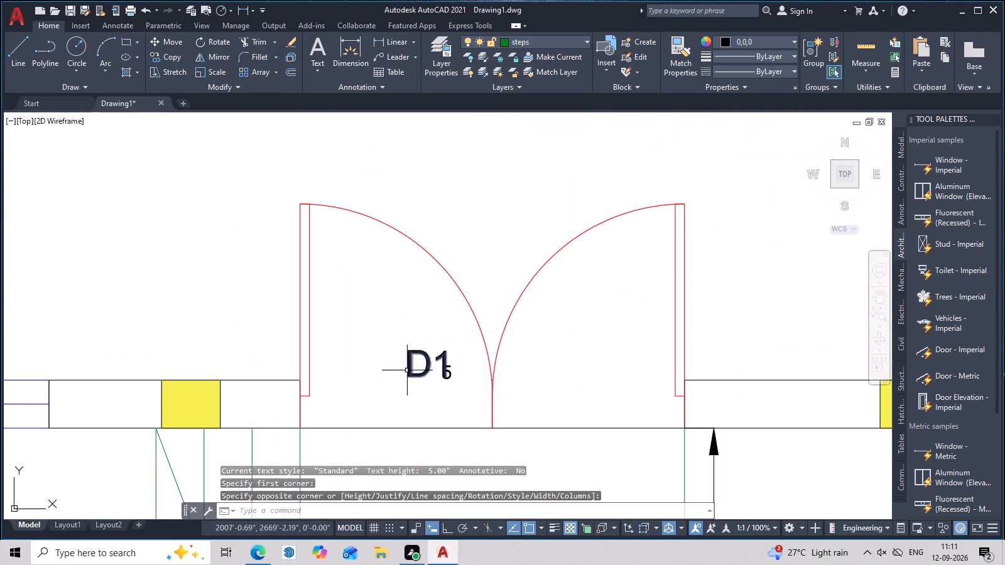
left_click(445, 359)
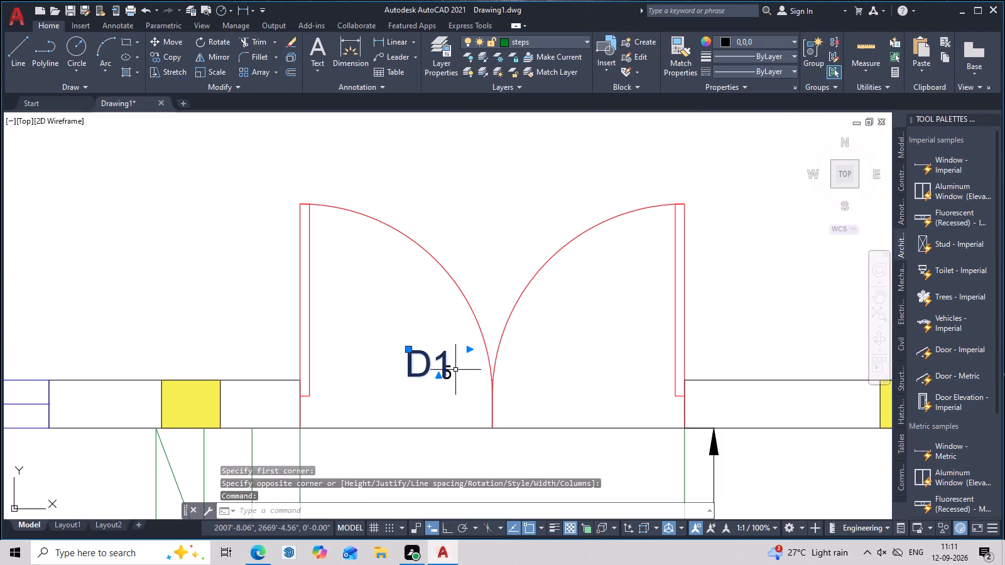
scroll(455, 377, "up", 2)
left_click(446, 374)
key("Delete")
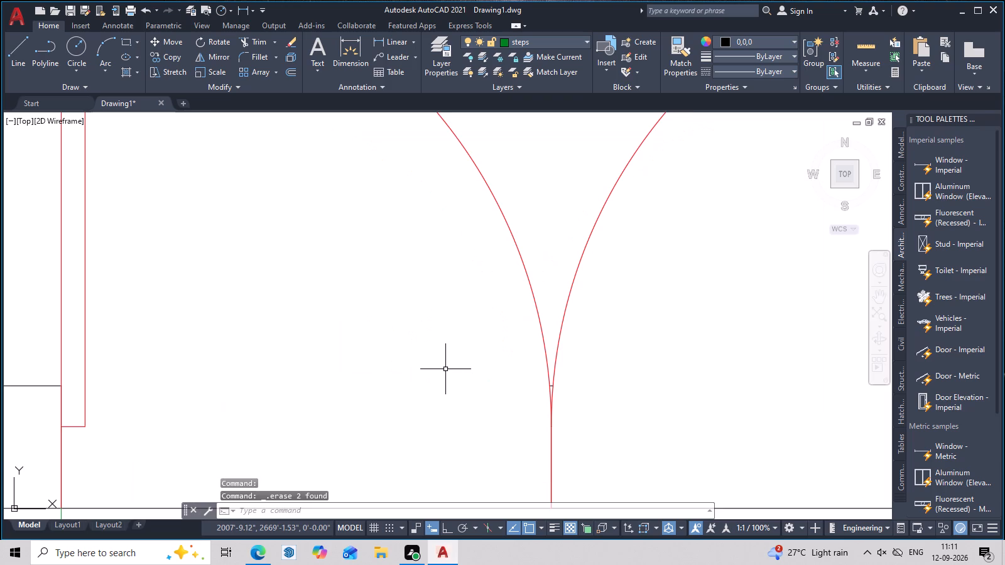
Set the text height of the W3 label at the upper 7'-3" bathroom's window to 5.00".
scroll(445, 369, "down", 6)
scroll(680, 264, "up", 1)
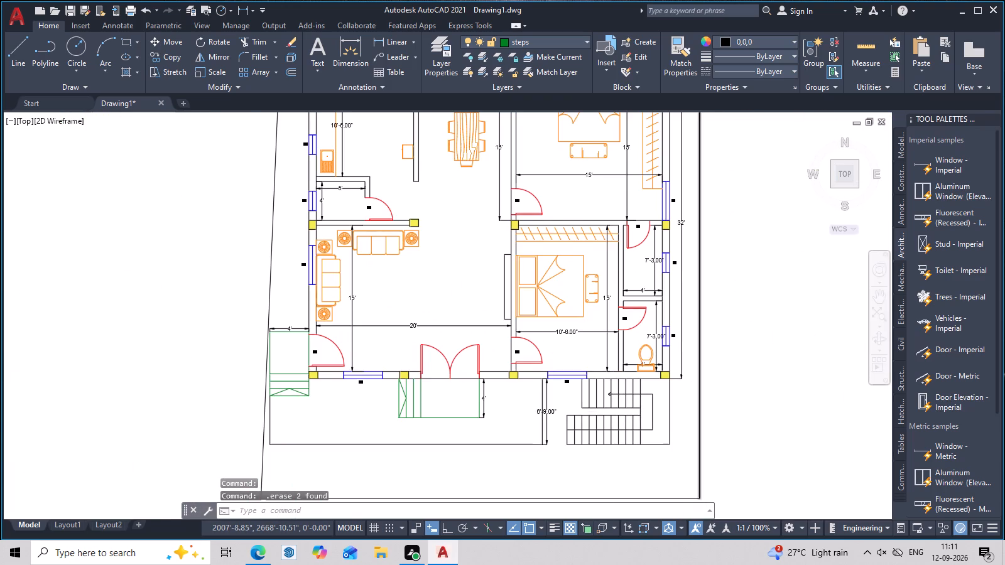
scroll(680, 263, "up", 1)
triple_click(672, 262)
left_click(672, 262)
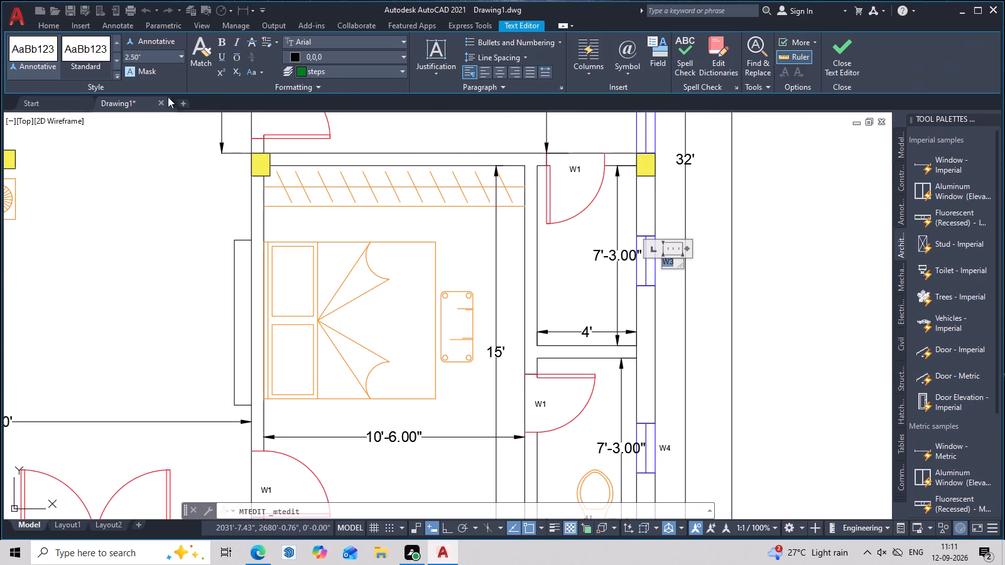
left_click(163, 48)
left_click(183, 58)
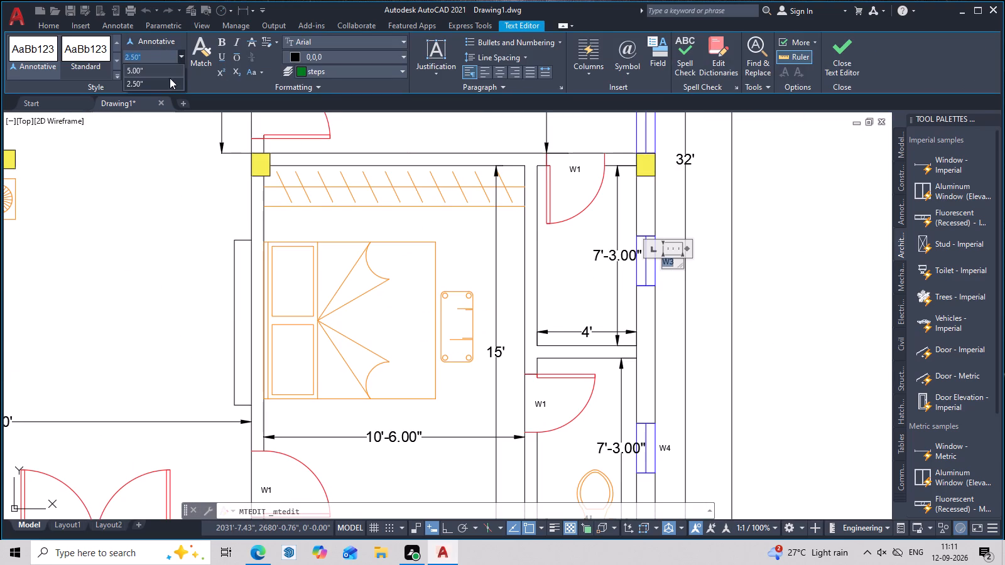
left_click(170, 67)
left_click(711, 228)
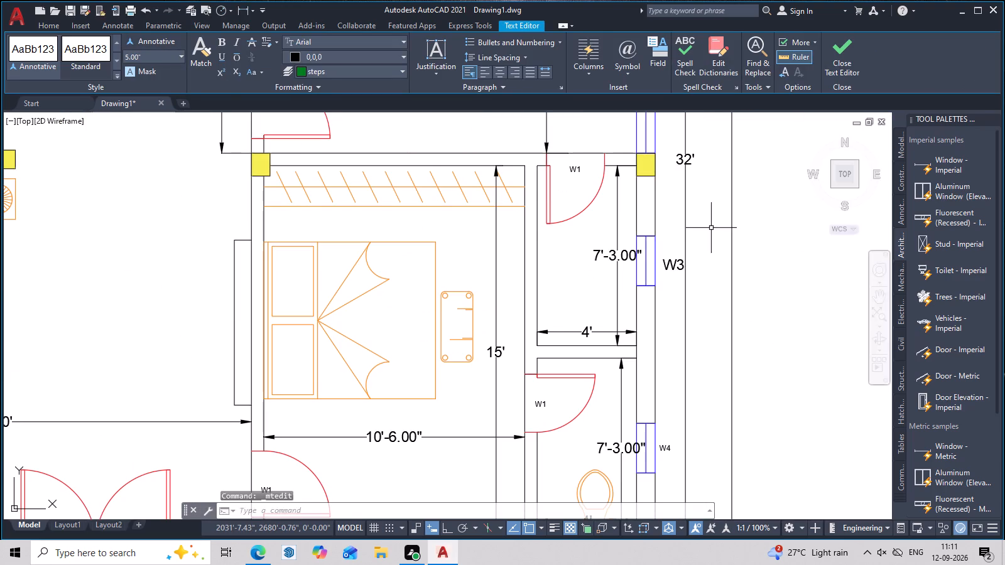
Match the enlarged W3 label's properties onto the W4 label at the lower bathroom window and the W2 and W1 labels along the front wall.
key("space")
double_click(683, 55)
left_click(682, 263)
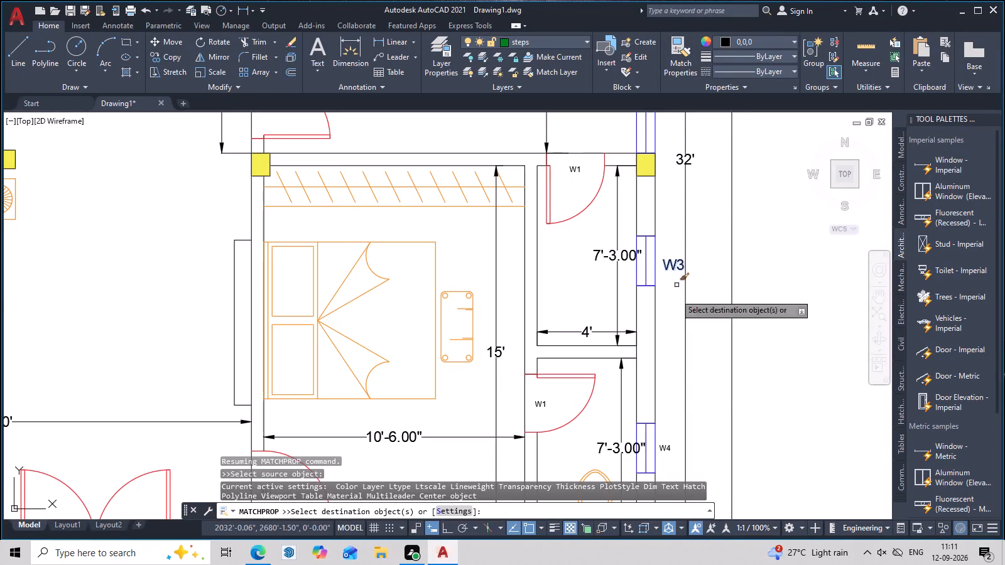
middle_click_drag(683, 381, 663, 160)
double_click(649, 227)
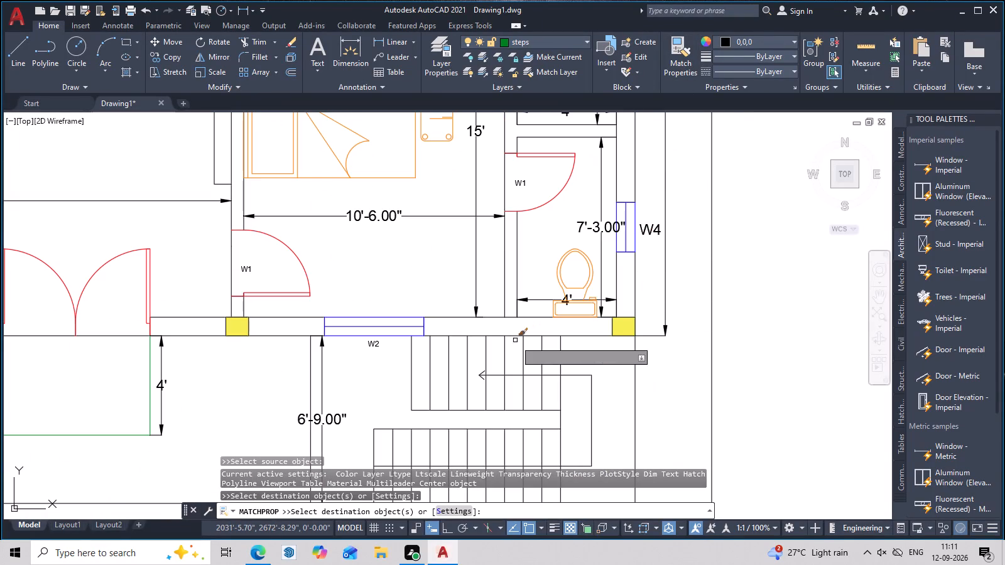
double_click(375, 343)
middle_click_drag(381, 377, 606, 325)
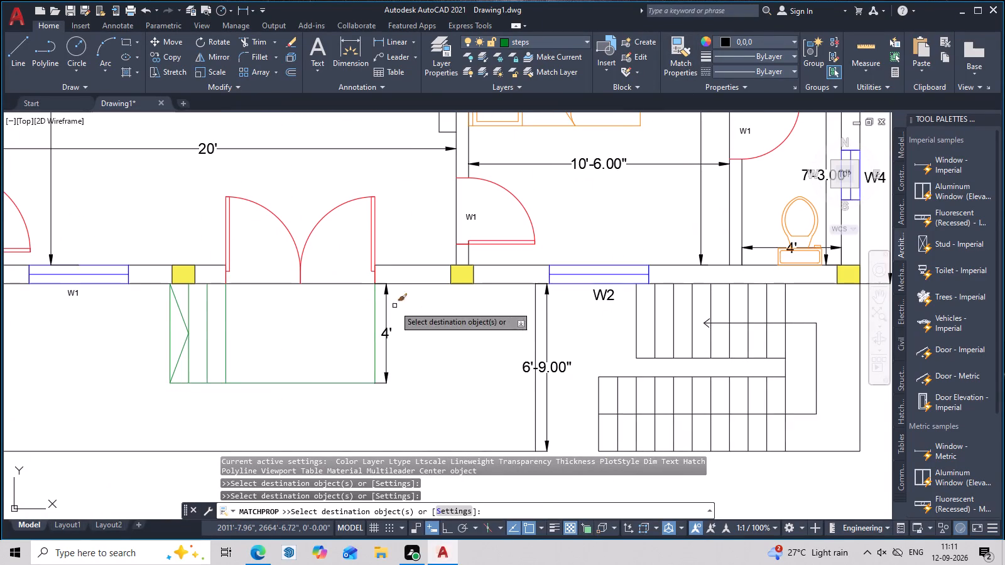
left_click(70, 294)
Apply the matched text properties to the side entrance door's W1 label and the W7, W1 and W2 window labels along that side wall.
middle_click_drag(78, 318, 575, 370)
left_click(455, 269)
middle_click_drag(478, 261, 478, 269)
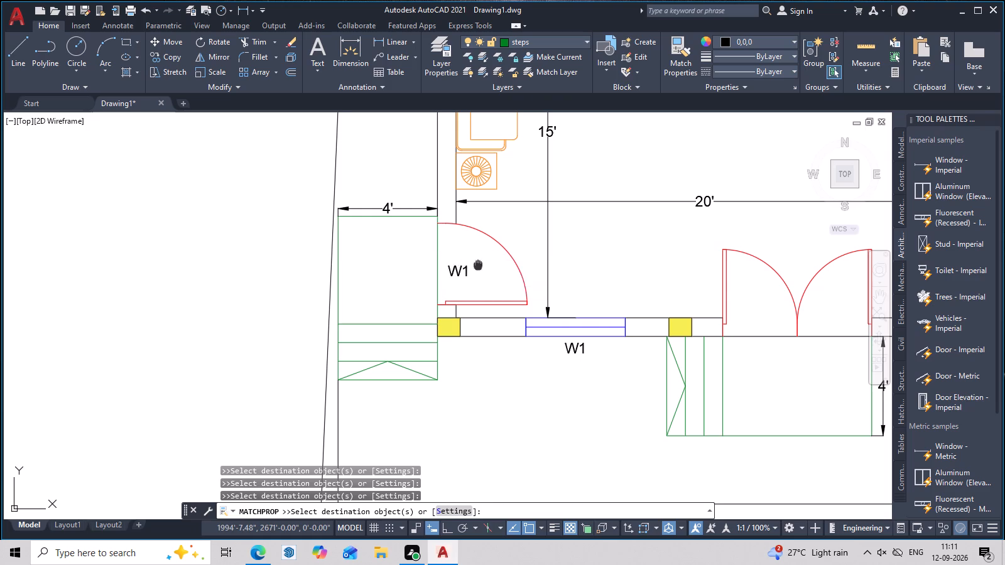
middle_click_drag(478, 269, 462, 451)
left_click(413, 239)
middle_click_drag(504, 196, 511, 399)
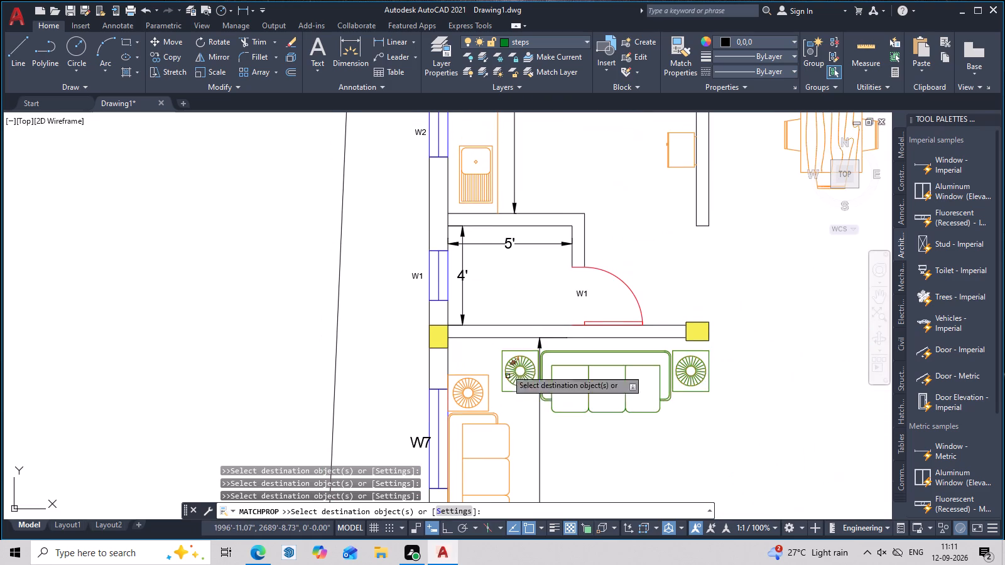
left_click(416, 274)
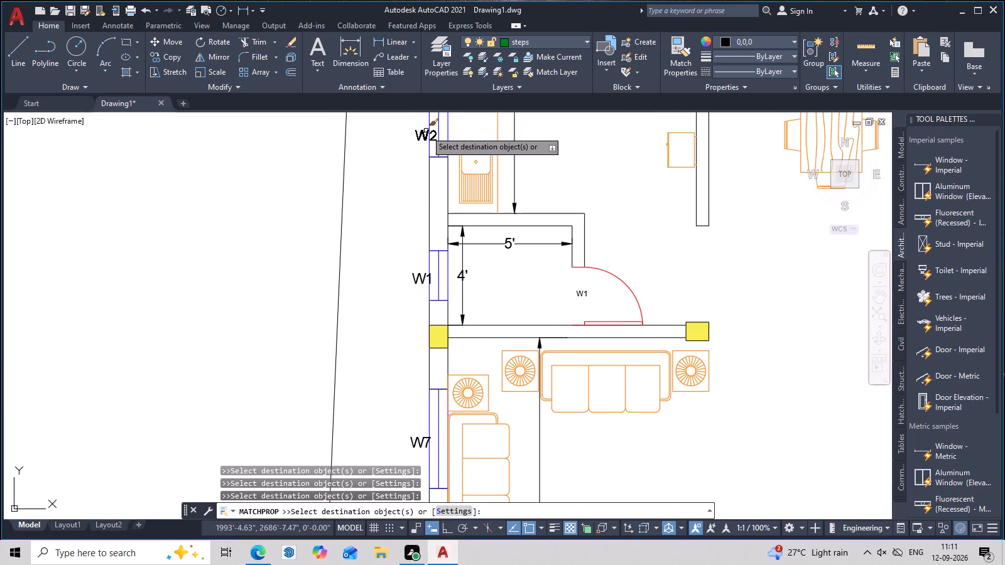
left_click(426, 131)
Apply the matched text properties to the W6, W5 and W4 labels on the rear wall and the W3 label at the upper bedroom's window.
middle_click_drag(497, 178, 470, 559)
left_click(550, 304)
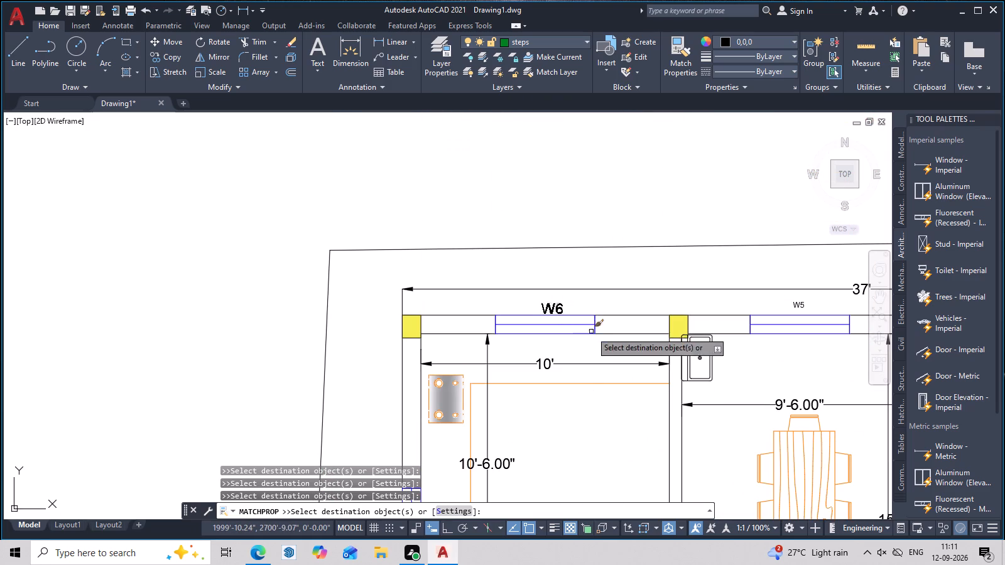
middle_click_drag(600, 338, 104, 379)
left_click(305, 346)
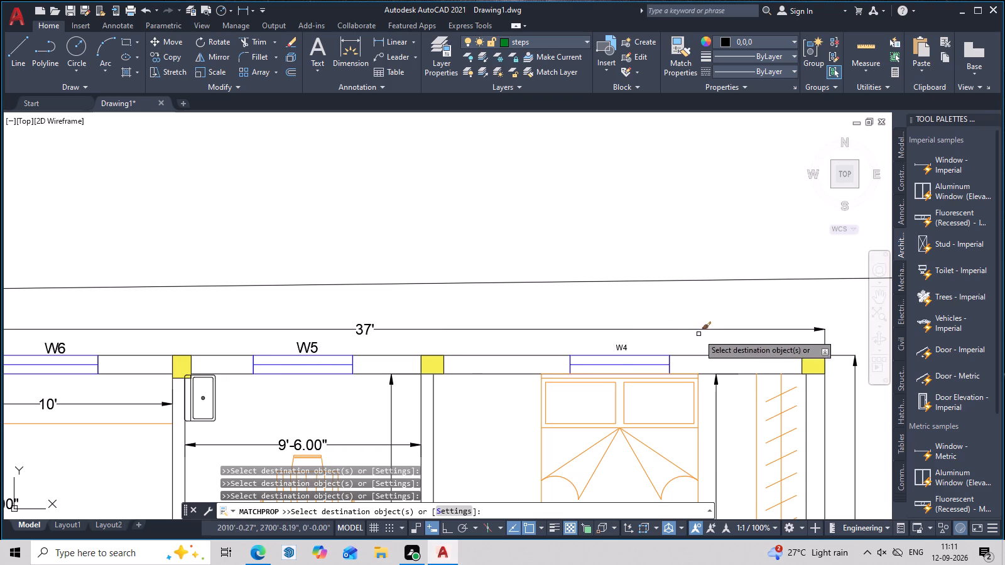
right_click(621, 347)
left_click(621, 347)
middle_click_drag(689, 382, 518, 227)
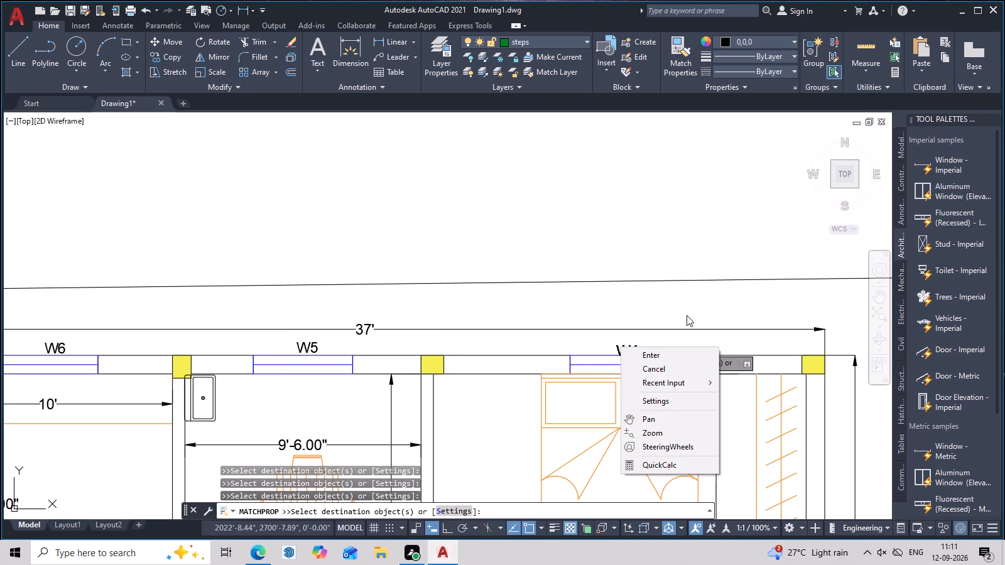
middle_click(687, 315)
double_click(675, 314)
middle_click_drag(787, 339, 632, 272)
left_click(615, 247)
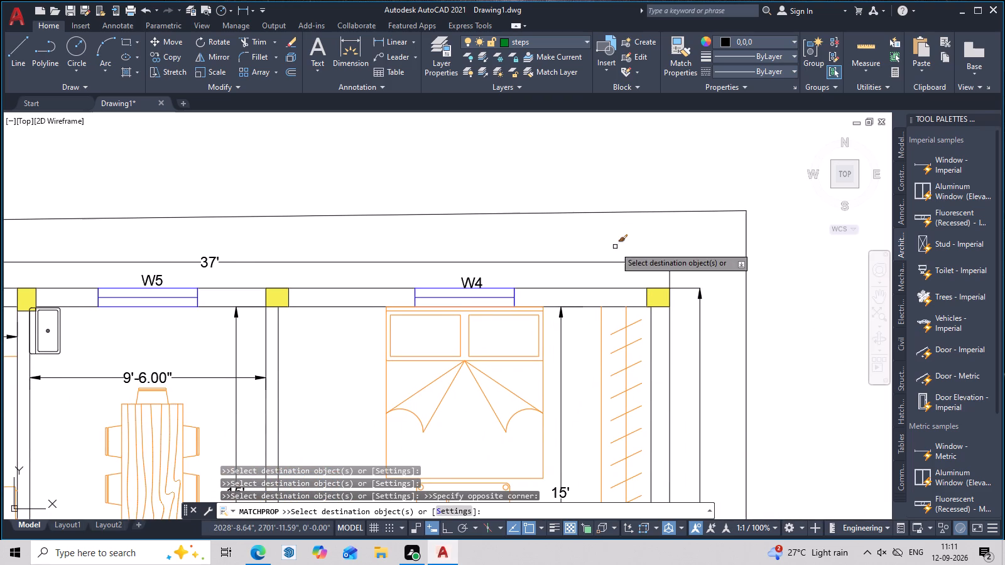
middle_click_drag(717, 289, 665, 180)
scroll(658, 248, "down", 1)
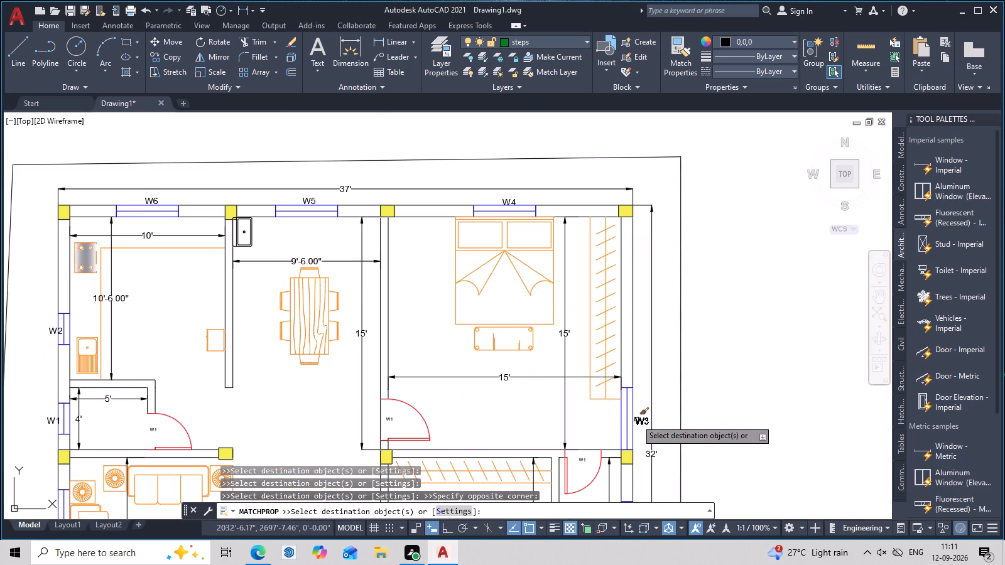
left_click(639, 420)
middle_click_drag(653, 365, 631, 163)
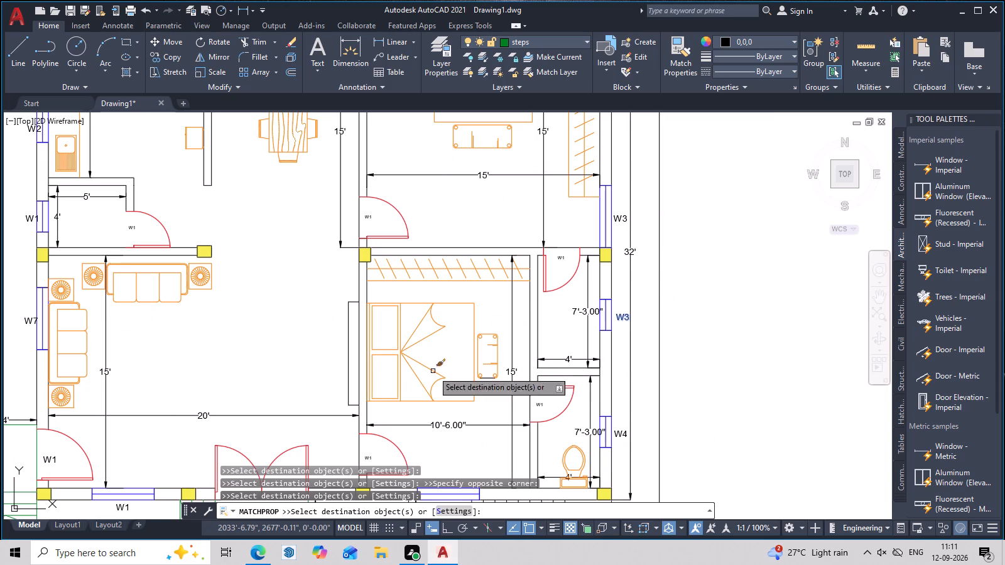
Apply the matched text properties to the W1 labels at both bedroom doors, both bathroom doors and the small 5' by 4' room's door.
left_click(369, 217)
right_click(369, 217)
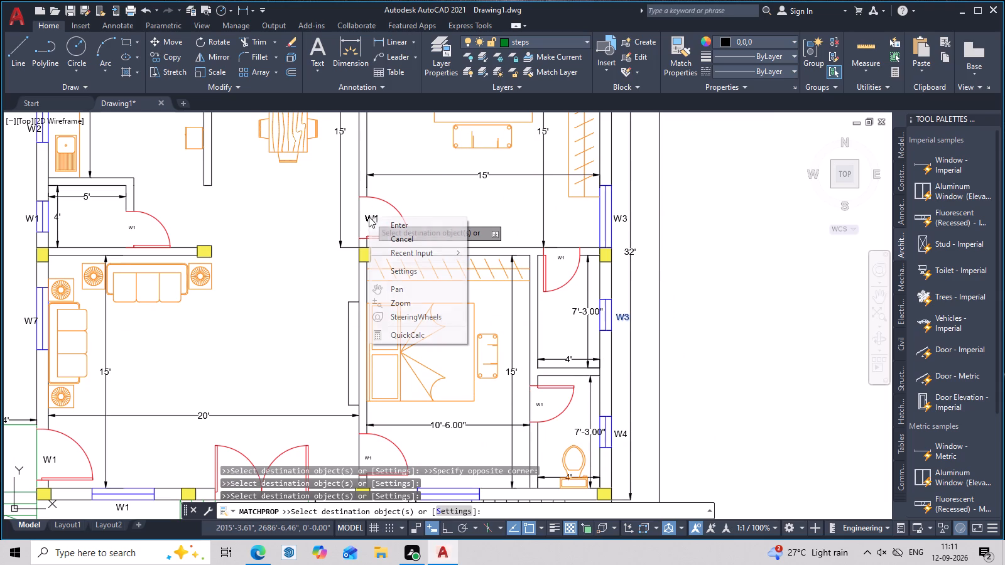
double_click(555, 229)
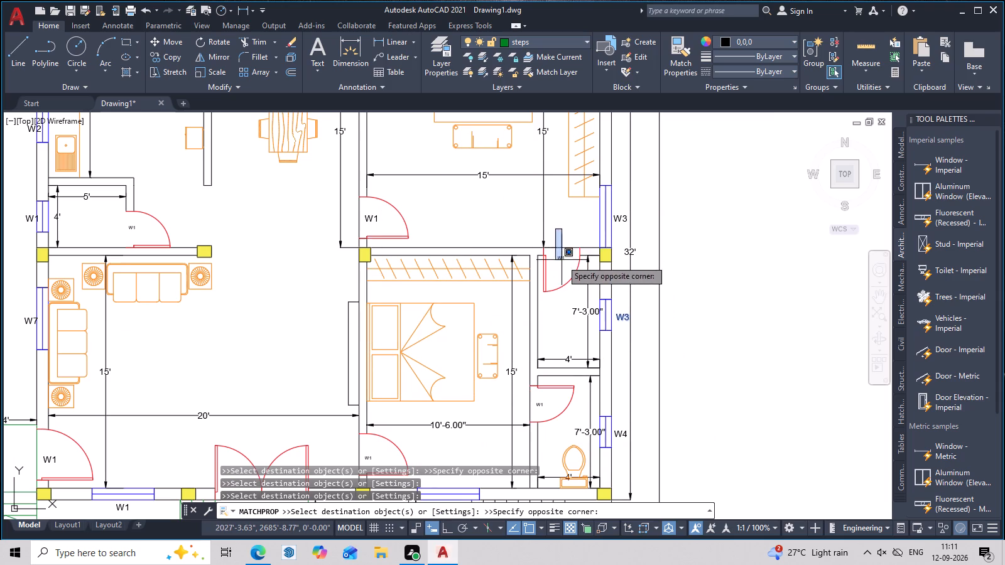
left_click(562, 260)
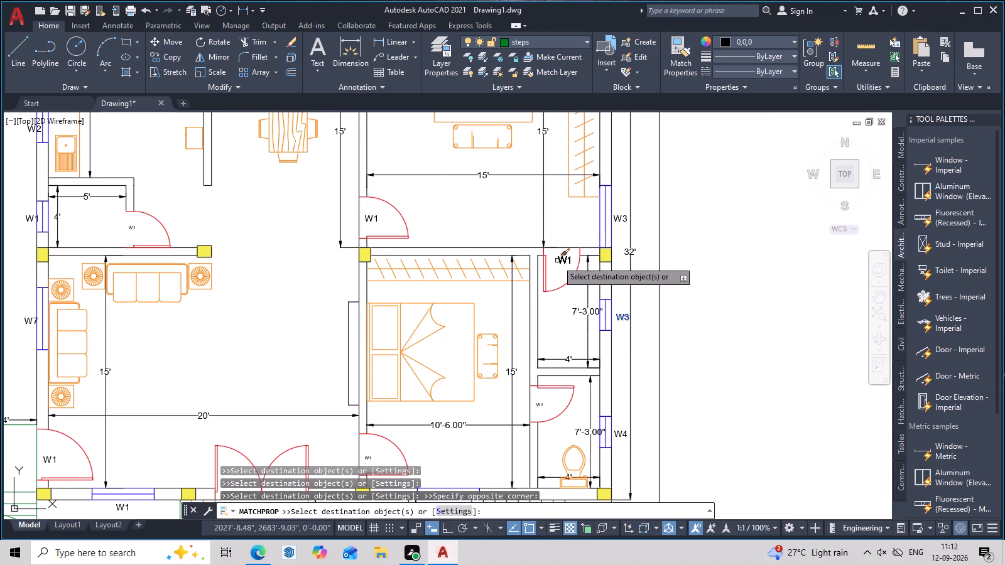
left_click(563, 261)
middle_click_drag(571, 302, 590, 191)
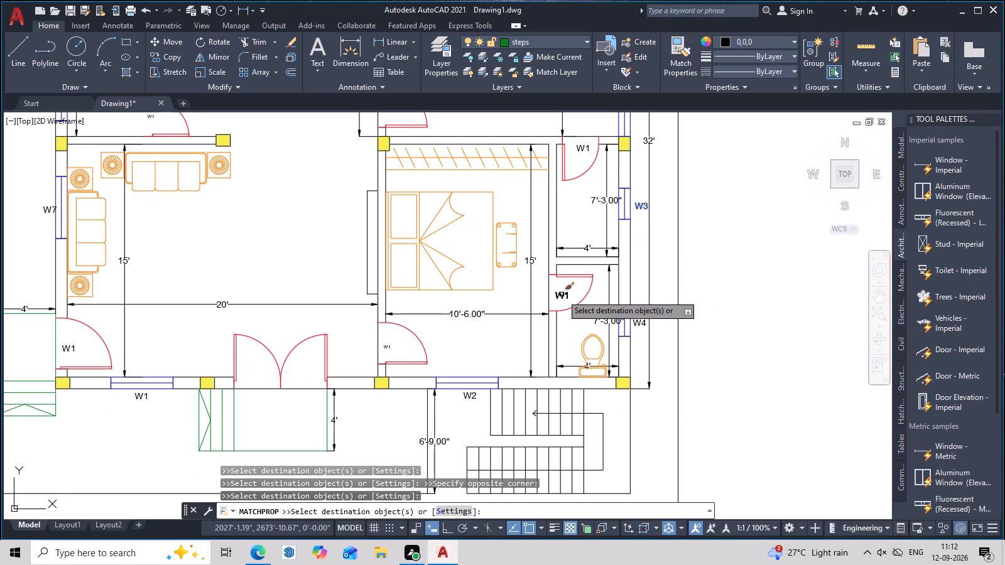
left_click(562, 294)
double_click(389, 347)
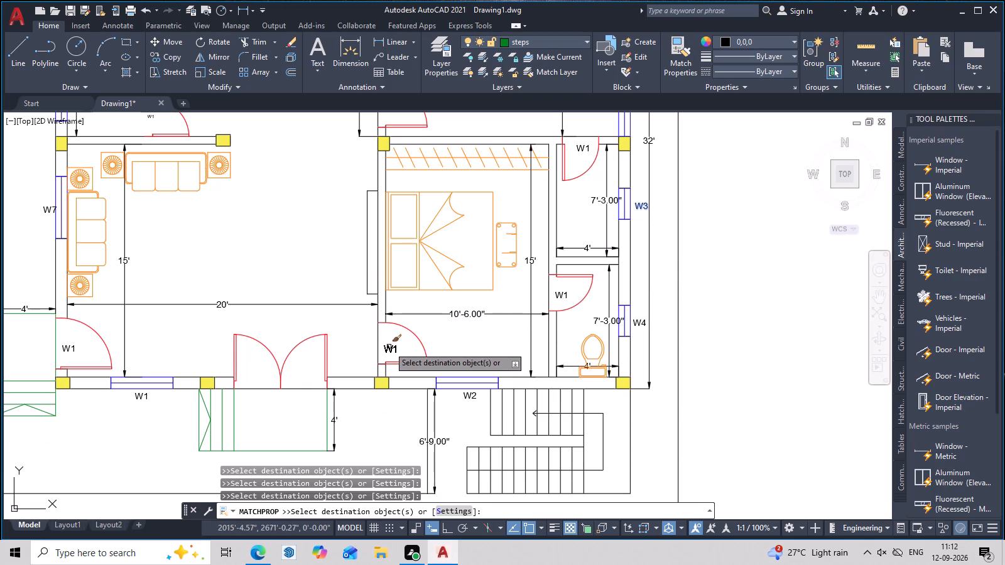
scroll(252, 260, "down", 2)
middle_click_drag(255, 247, 320, 333)
scroll(268, 288, "up", 3)
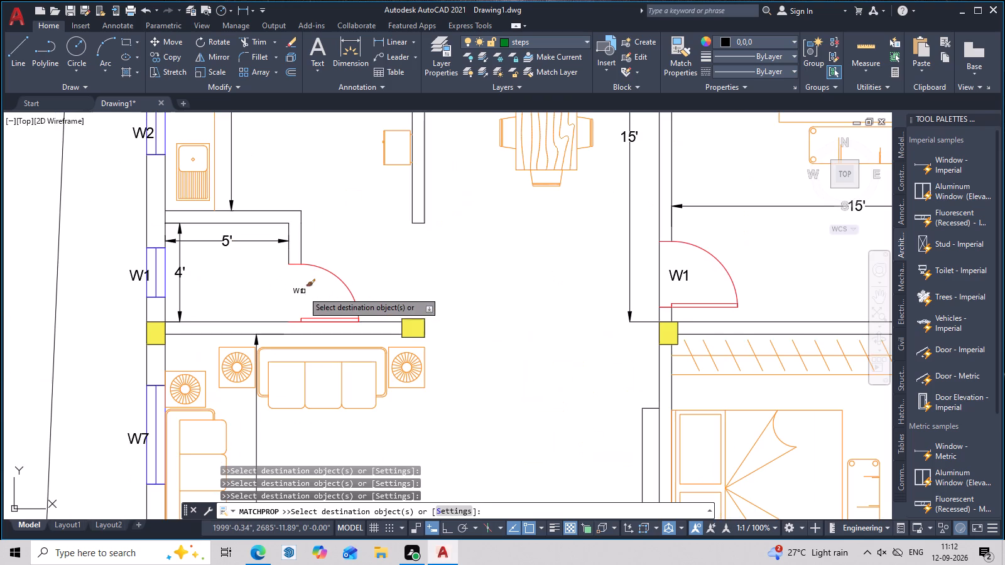
left_click(300, 289)
scroll(426, 264, "down", 2)
middle_click_drag(475, 316, 475, 289)
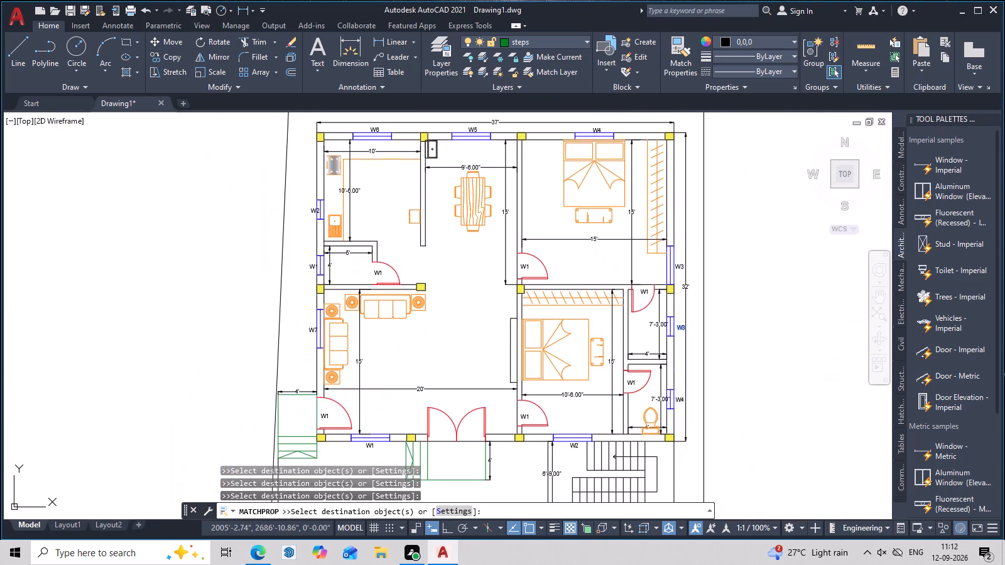
middle_click_drag(475, 289, 472, 273)
key("Escape")
Change the W1 label at the lower bedroom's door, beside the 10'-6" dimension, to D3.
scroll(688, 354, "up", 2)
middle_click_drag(683, 372, 682, 284)
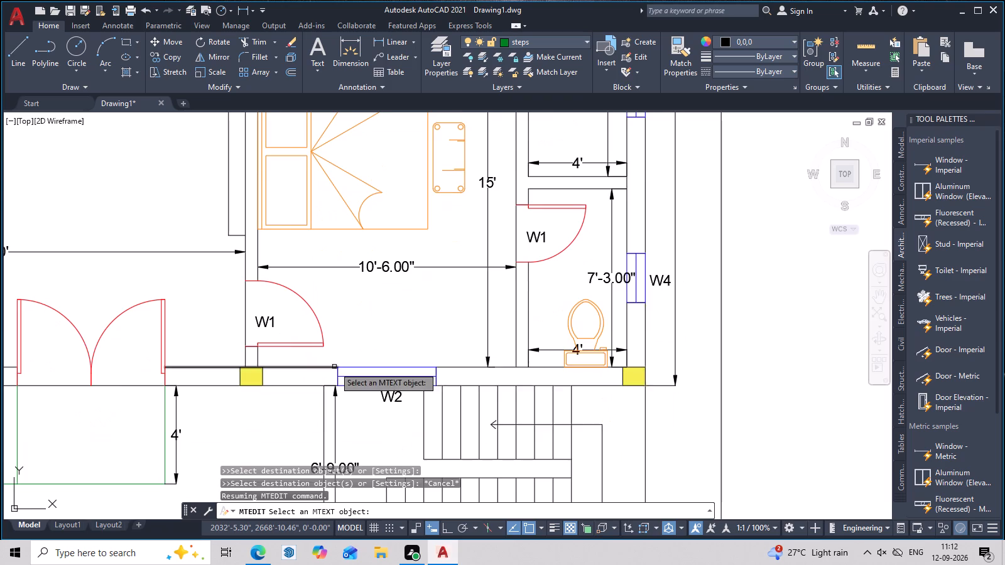
scroll(334, 367, "down", 1)
middle_click_drag(374, 385, 589, 379)
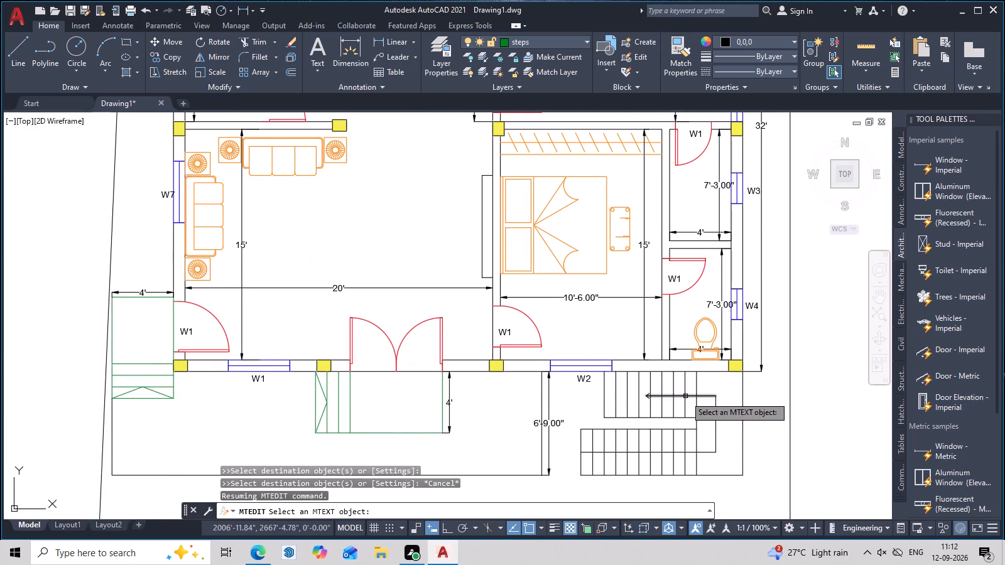
middle_click_drag(685, 396, 687, 424)
scroll(507, 353, "up", 2)
key("Escape")
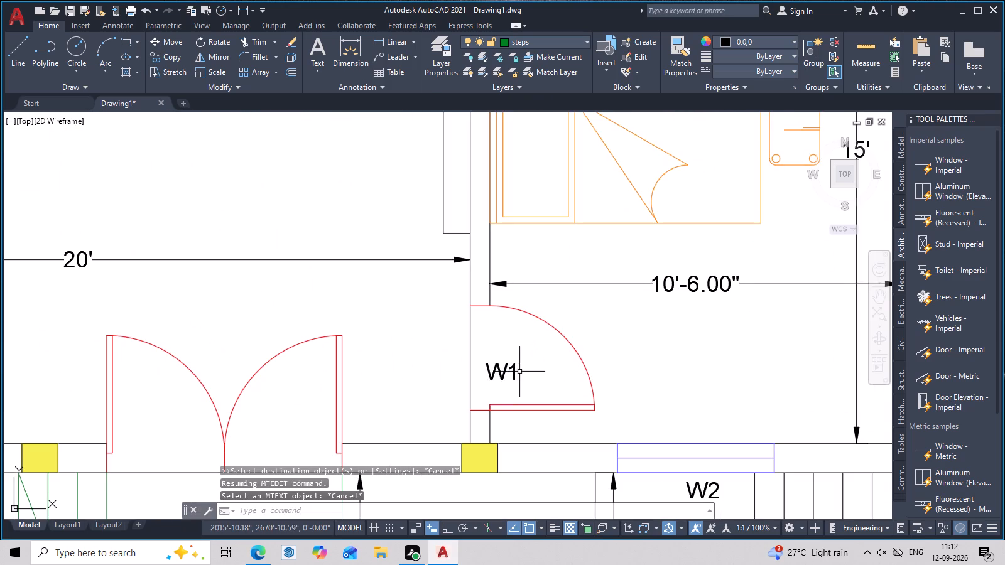
double_click(515, 372)
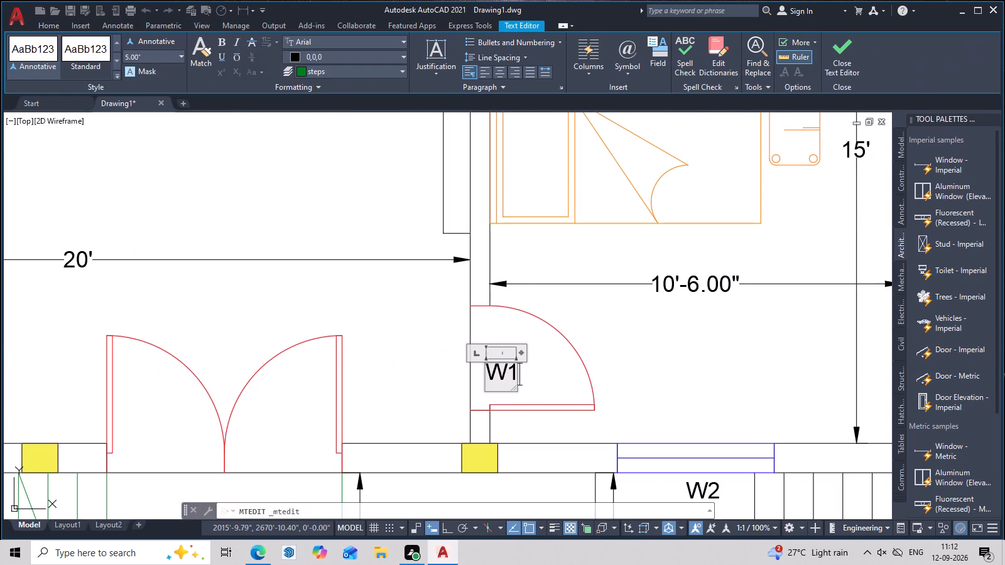
key("BackSpace")
key("BackSpace")
key("BackSpace")
key("d")
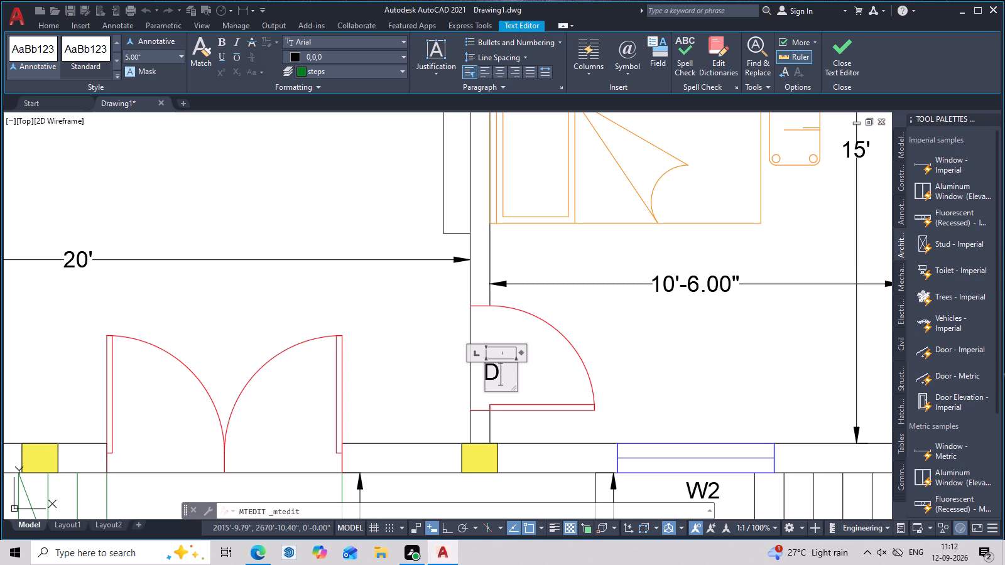
key("3")
double_click(633, 359)
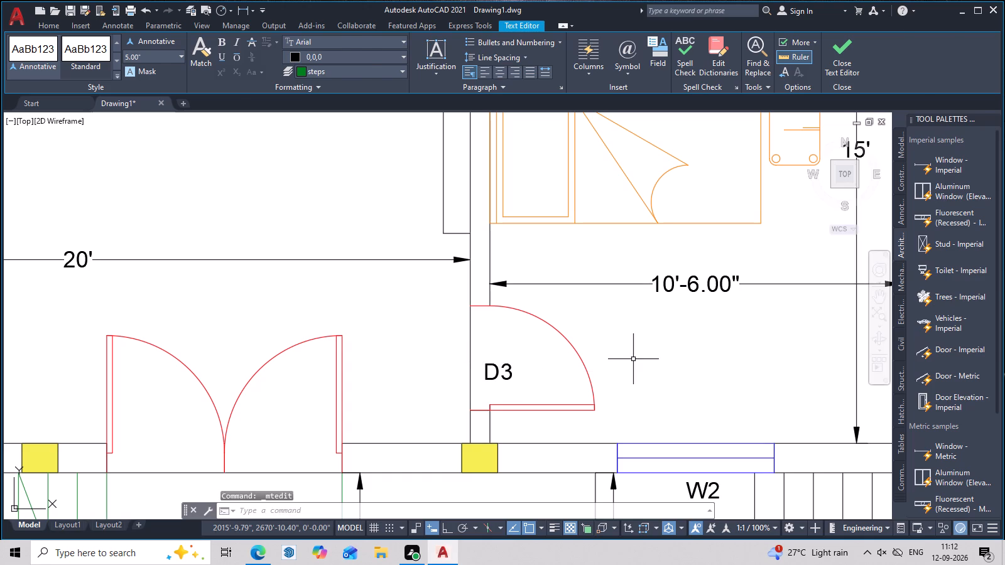
Add a multiline text label D1 inside the left leaf of the main double door.
middle_click_drag(540, 410, 668, 320)
key("t")
key("space")
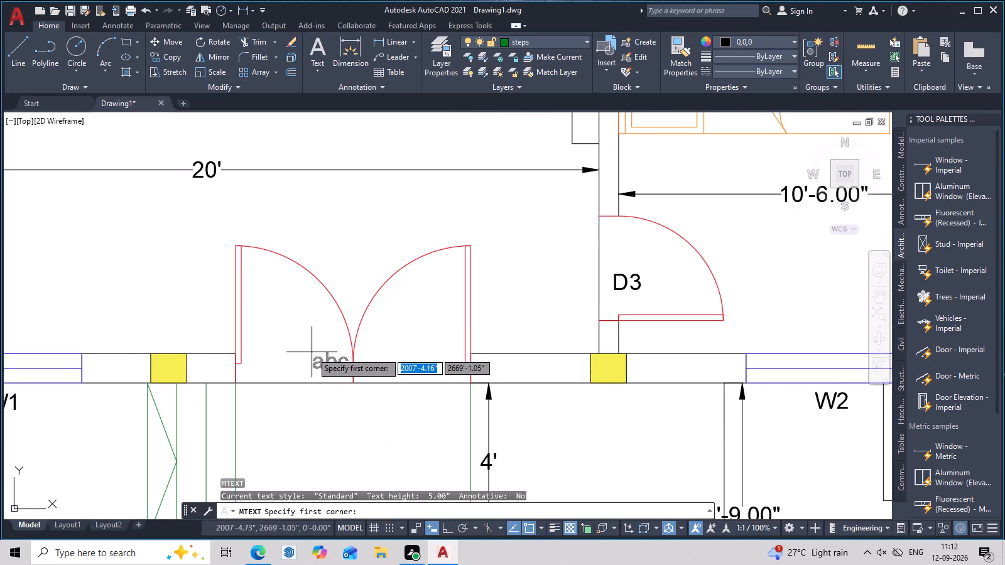
left_click(291, 343)
right_click(322, 366)
left_click(322, 366)
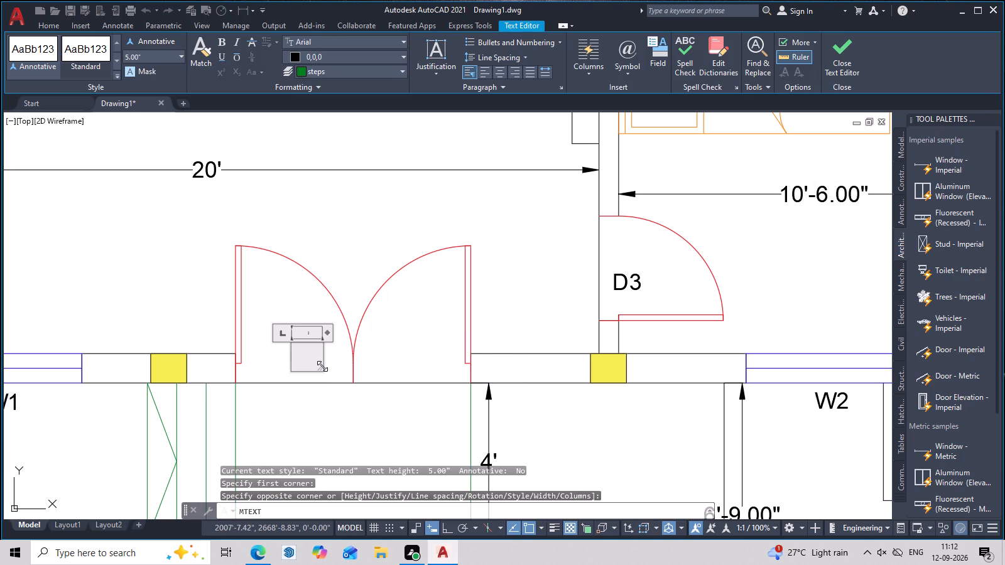
type("D1")
left_click(387, 281)
right_click(387, 281)
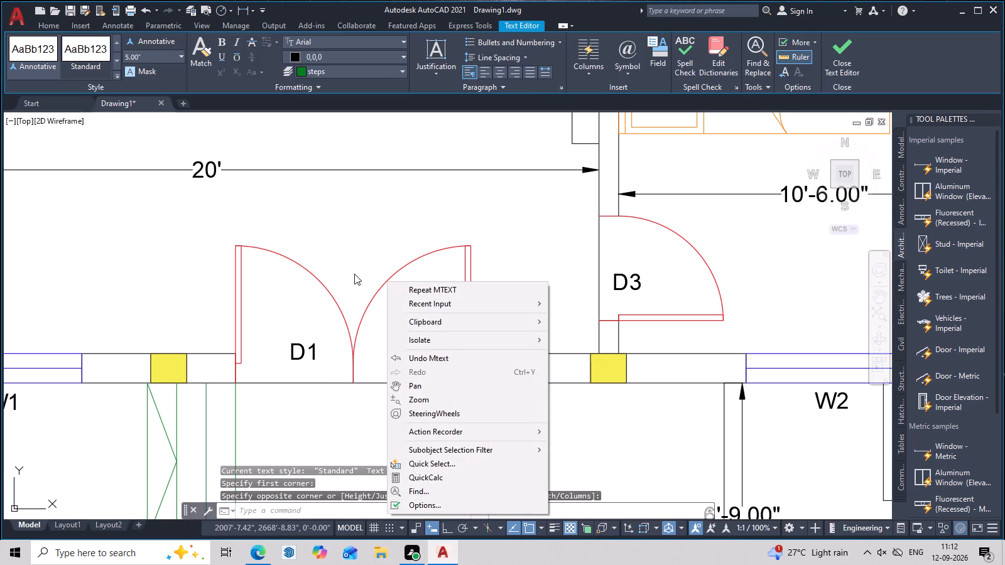
Change the W1 label at the living room's side door, beside the 4' wide green steps, to D2.
scroll(354, 274, "down", 2)
left_click(348, 257)
middle_click_drag(348, 254, 461, 441)
middle_click_drag(94, 348, 278, 338)
key("Escape")
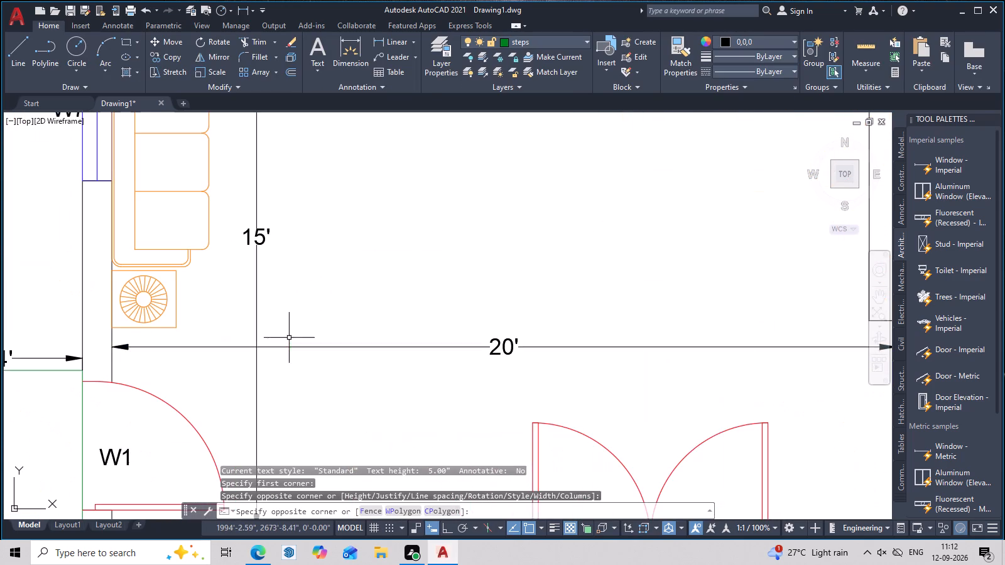
middle_click_drag(237, 388, 437, 280)
left_click(322, 352)
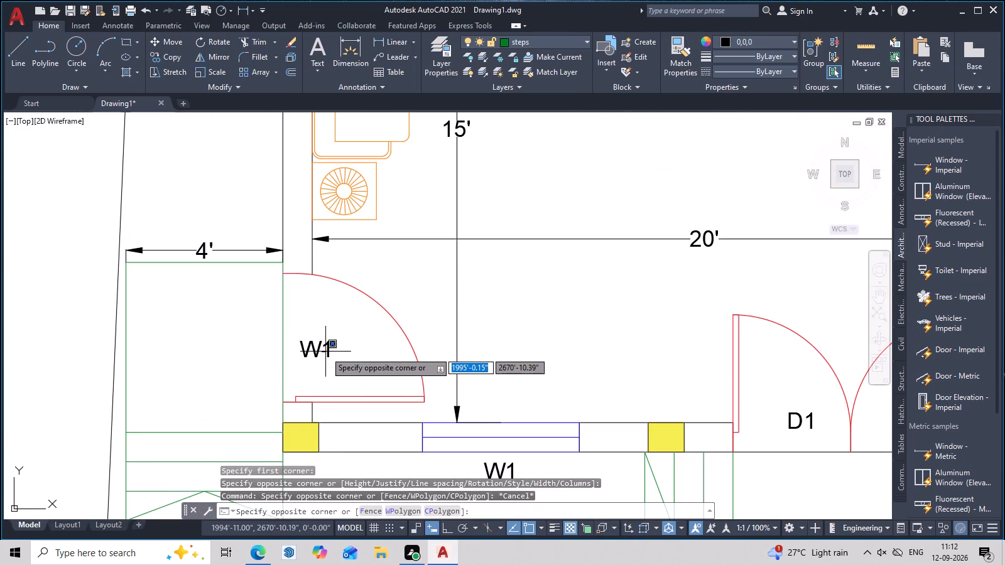
double_click(330, 349)
right_click(330, 349)
left_click(330, 349)
double_click(330, 349)
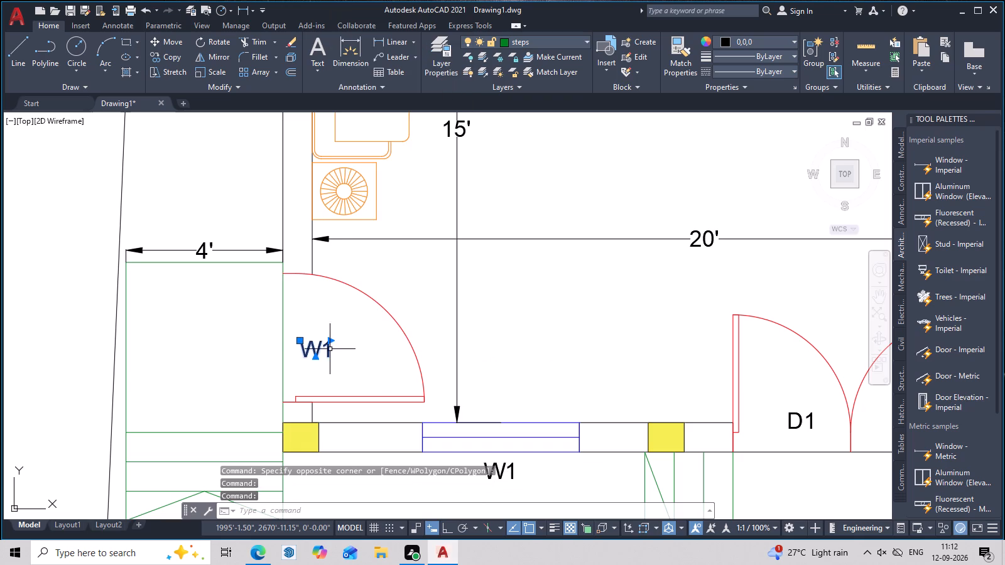
right_click(330, 349)
left_click(330, 349)
key("BackSpace")
key("BackSpace")
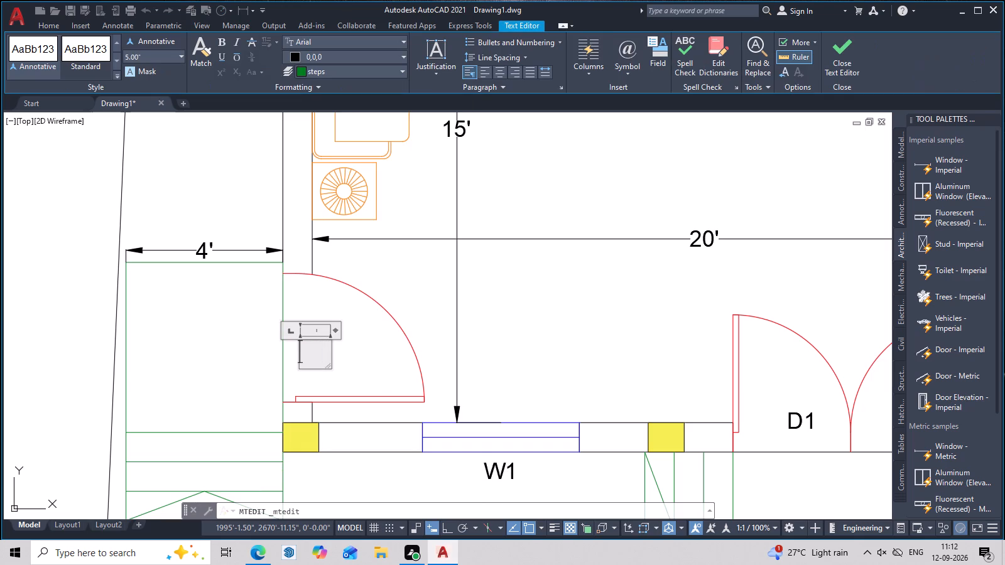
key("d")
key("2")
double_click(504, 323)
Change the W1 label at the door of the small 5' by 4' room to D7.
scroll(505, 331, "down", 2)
middle_click_drag(515, 336, 418, 477)
scroll(418, 238, "up", 3)
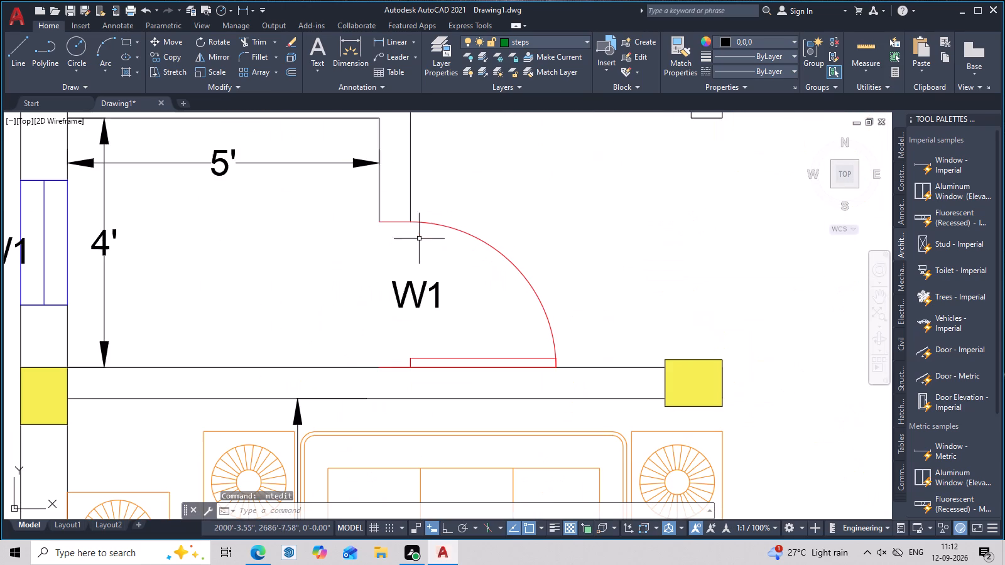
double_click(438, 289)
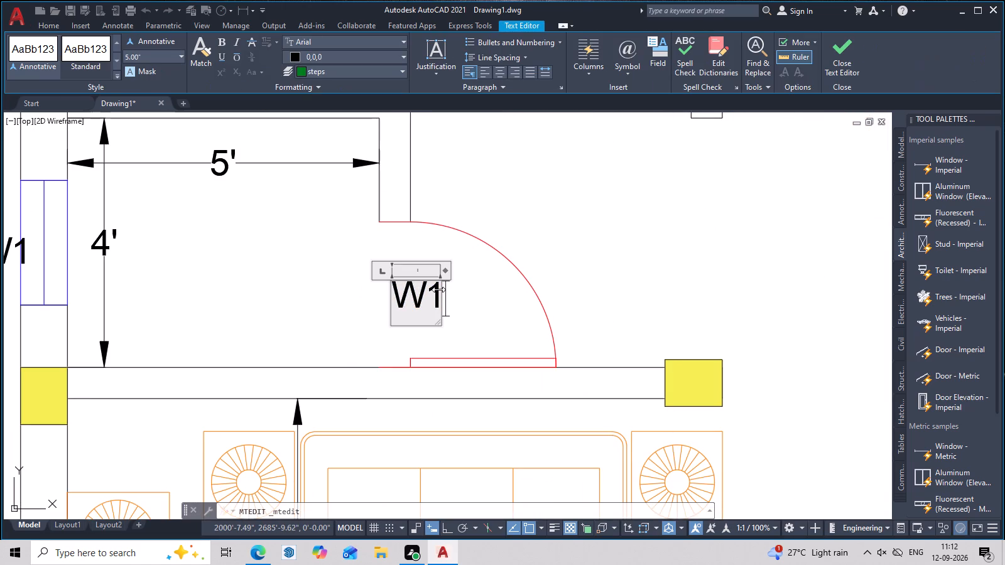
key("BackSpace")
key("BackSpace")
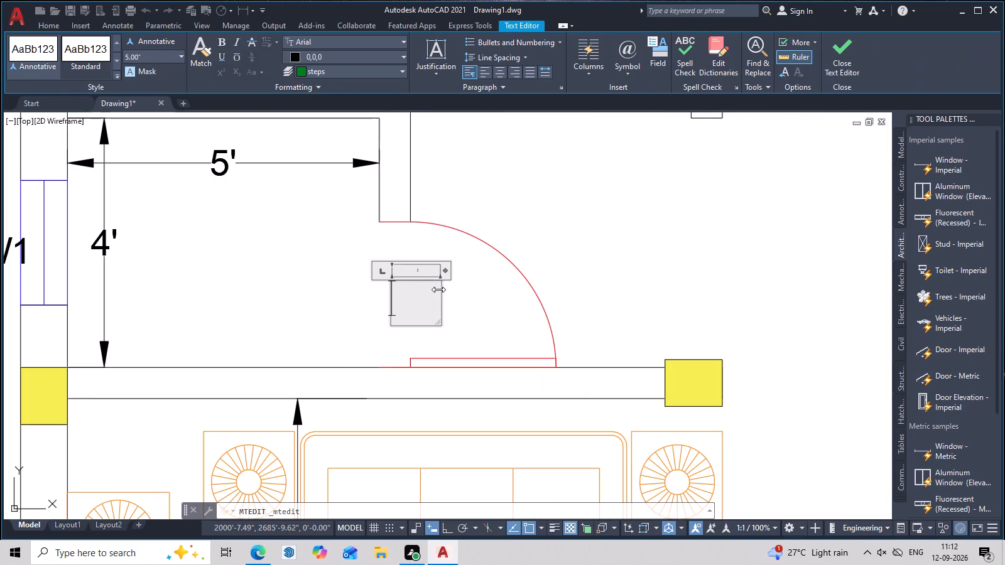
key("d")
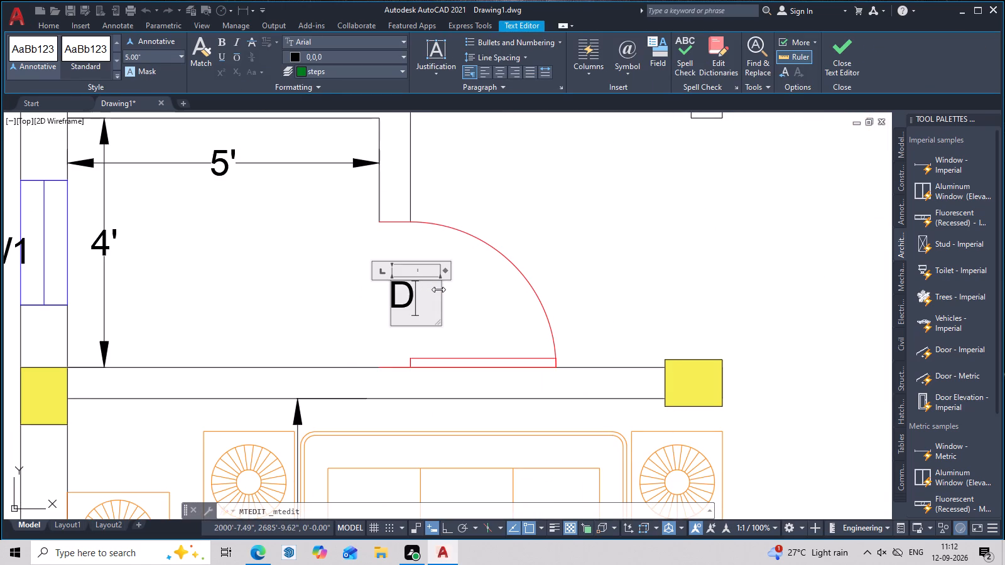
key("7")
double_click(584, 251)
Change the W1 label at the upper bedroom's door, beside the 15' dimension, to D6.
scroll(584, 254, "down", 3)
middle_click_drag(614, 279, 361, 353)
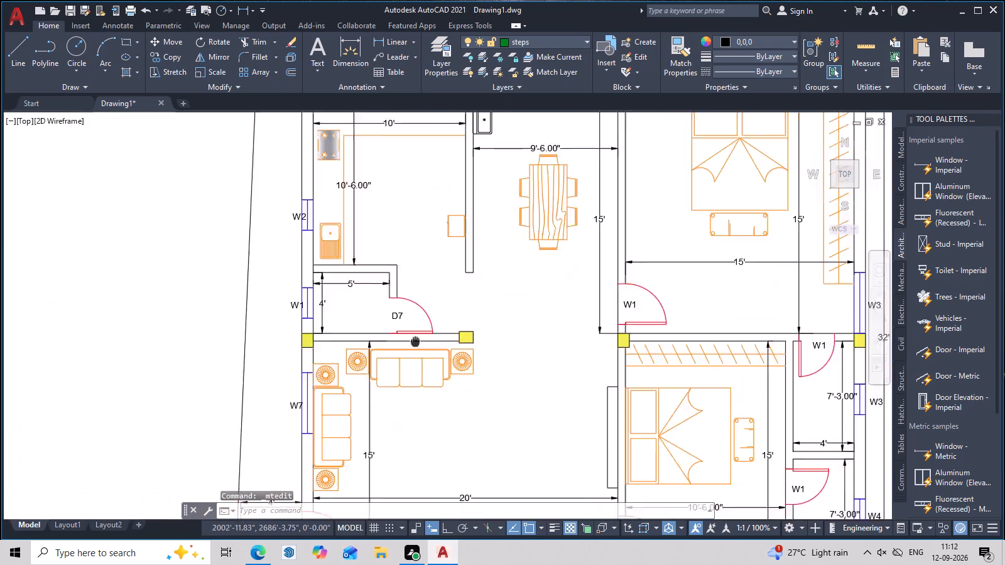
middle_click_drag(361, 353, 284, 375)
scroll(466, 360, "up", 3)
double_click(400, 315)
right_click(400, 315)
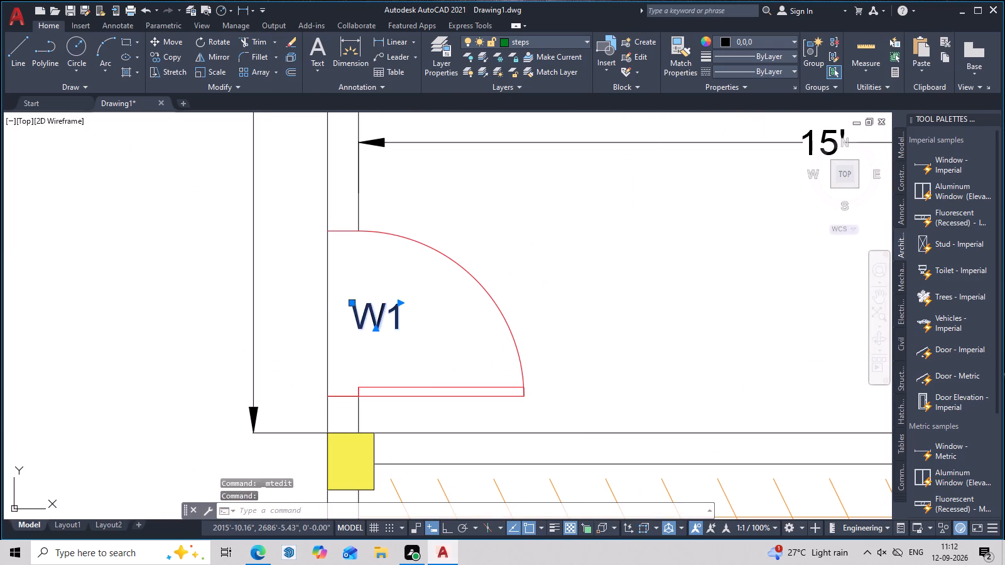
key("BackSpace")
key("BackSpace")
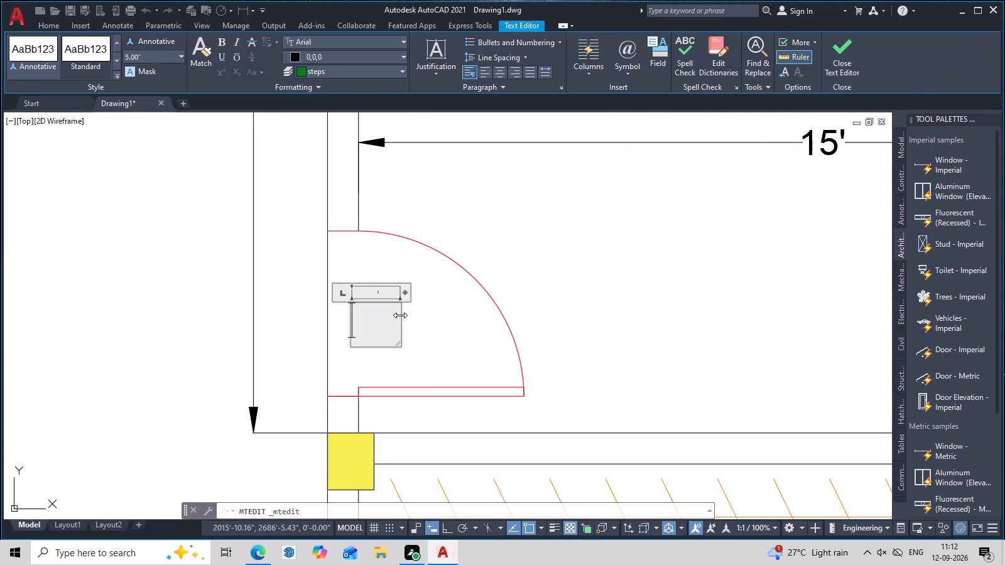
key("d")
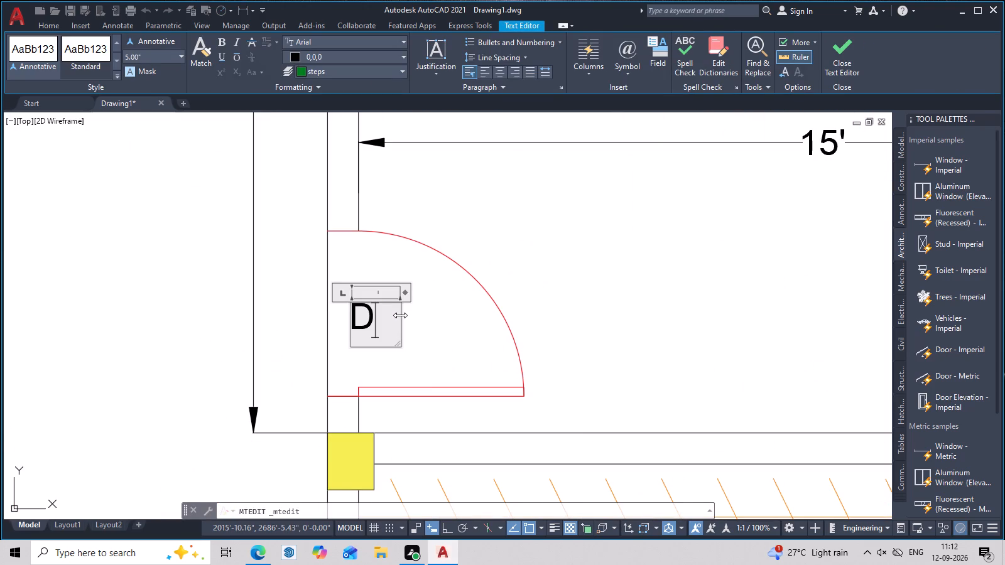
key("6")
left_click(507, 308)
Change the W1 label at the door of the lower bathroom with the toilet to D4.
scroll(507, 309, "down", 2)
middle_click_drag(530, 393, 501, 179)
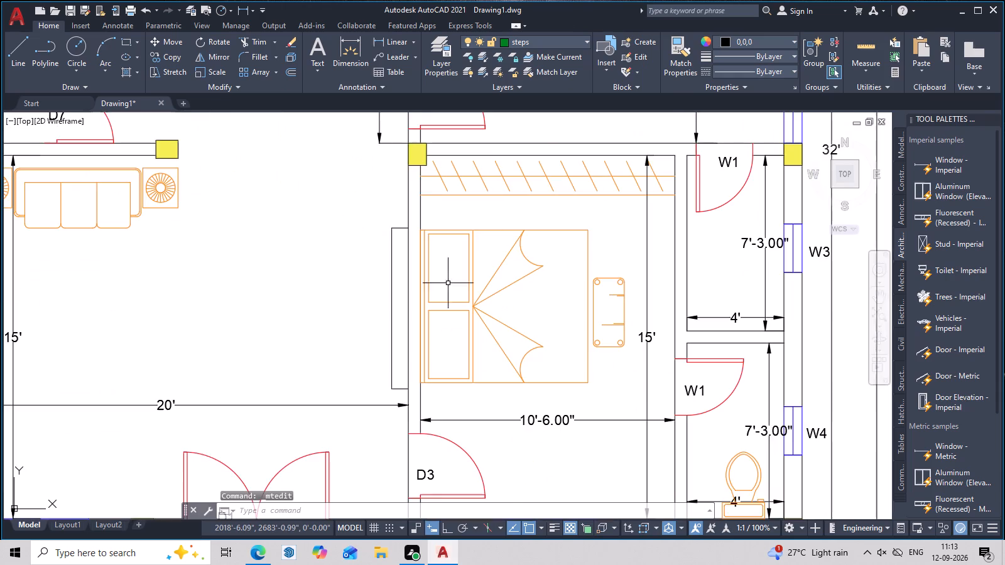
scroll(432, 435, "up", 2)
middle_click_drag(451, 433, 458, 231)
scroll(452, 352, "down", 4)
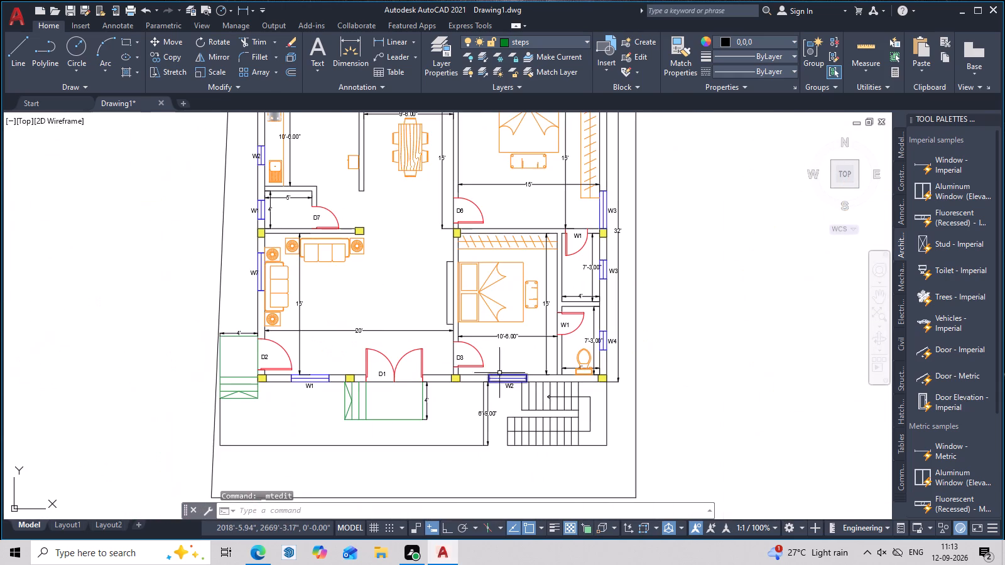
scroll(584, 338, "up", 3)
left_click(525, 296)
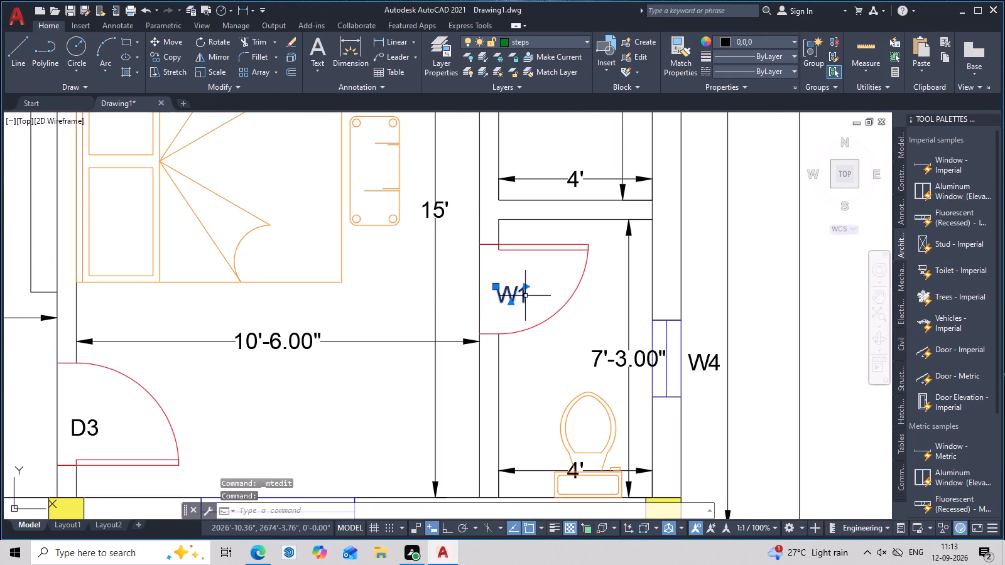
triple_click(525, 296)
key("BackSpace")
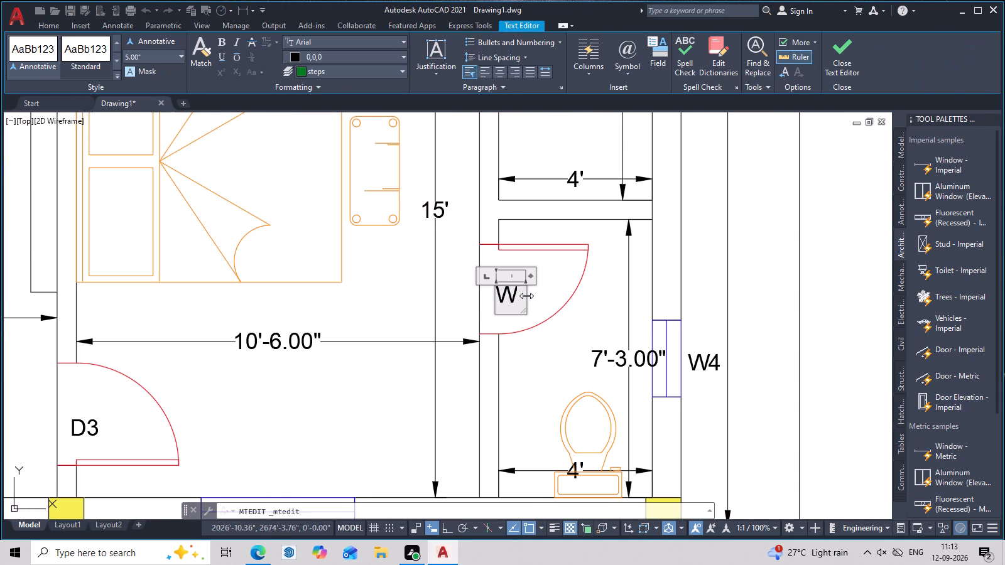
key("BackSpace")
key("d")
key("4")
double_click(543, 289)
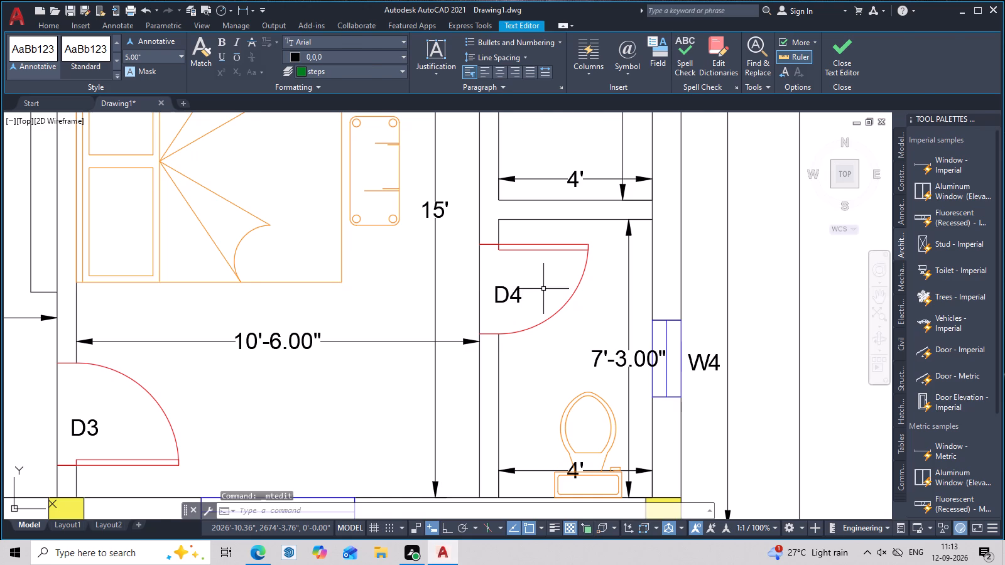
Change the W1 label at the upper bathroom's door, next to the 7'-3" dimension, to D5.
scroll(543, 289, "down", 2)
middle_click_drag(543, 289, 534, 402)
scroll(535, 279, "up", 2)
left_click(568, 235)
right_click(568, 235)
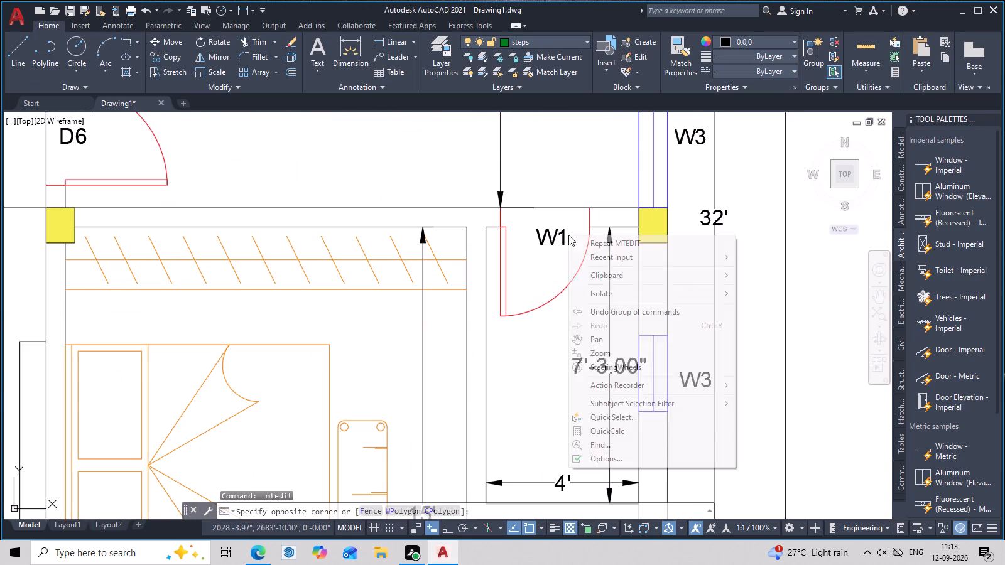
right_click(564, 236)
triple_click(564, 236)
left_click(564, 236)
triple_click(562, 237)
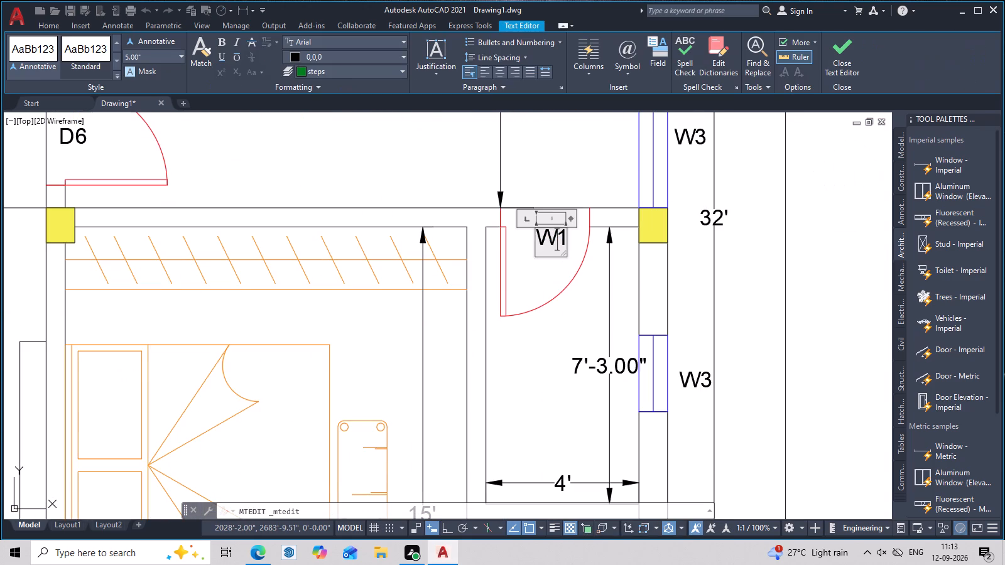
left_click(565, 237)
left_click(568, 237)
key("BackSpace")
key("BackSpace")
key("d")
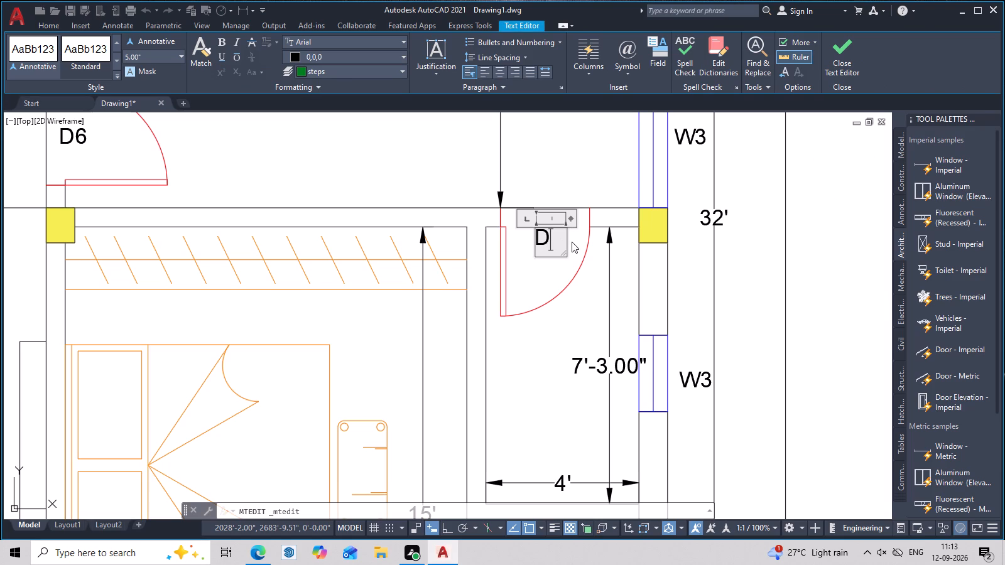
key("5")
double_click(573, 184)
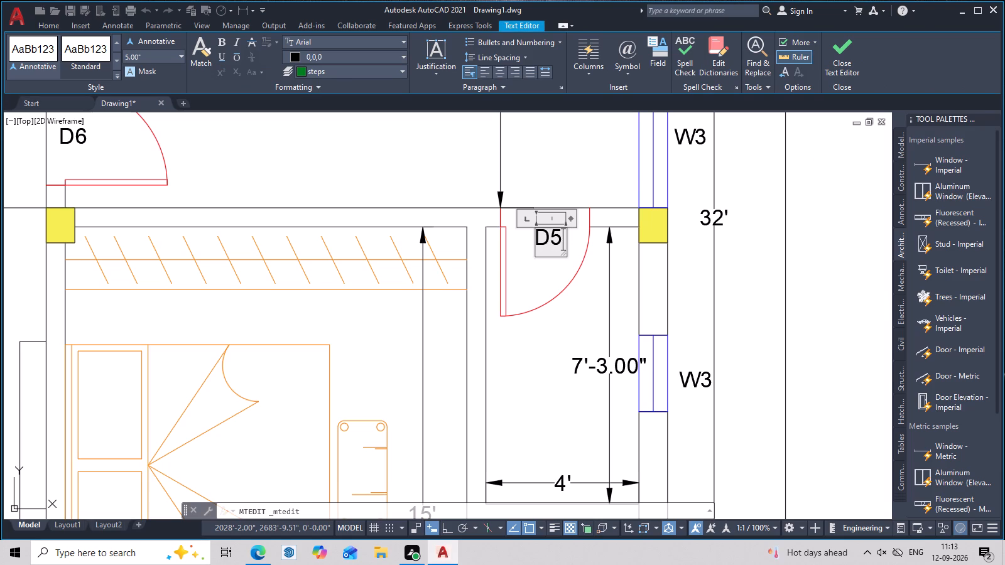
right_click(573, 184)
scroll(545, 191, "down", 2)
left_click(546, 191)
middle_click_drag(543, 191, 635, 276)
key("Escape")
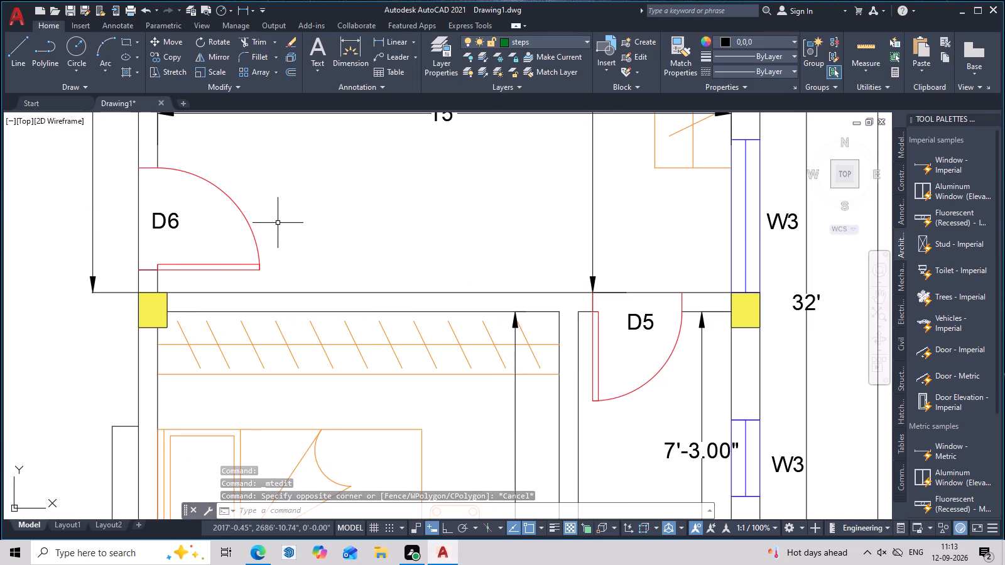
Review the door and window labels across the floor plan, along with the front entrance steps and staircase area.
scroll(630, 322, "down", 3)
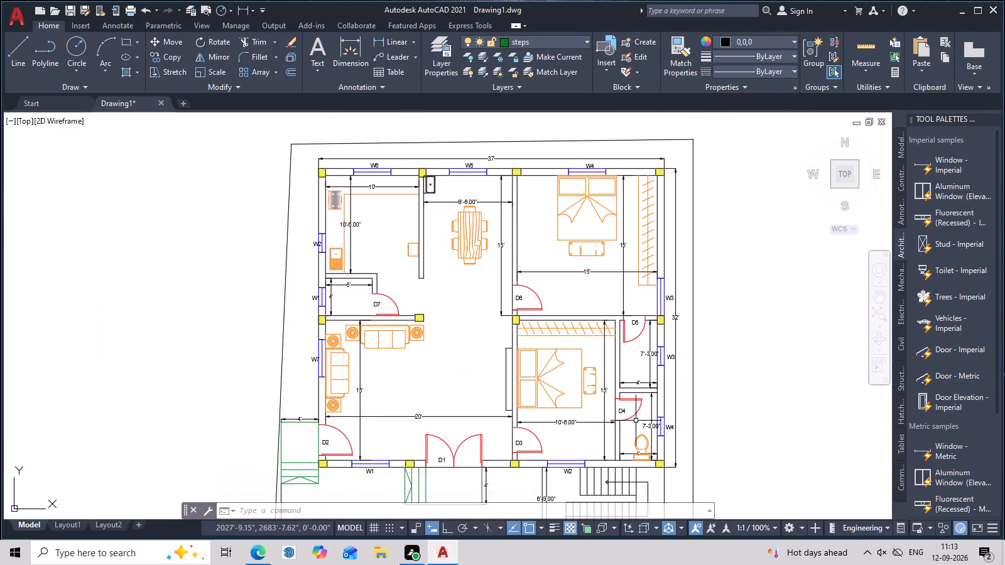
scroll(636, 421, "up", 2)
scroll(636, 421, "down", 2)
middle_click_drag(596, 431, 654, 417)
scroll(542, 380, "up", 2)
scroll(521, 371, "down", 1)
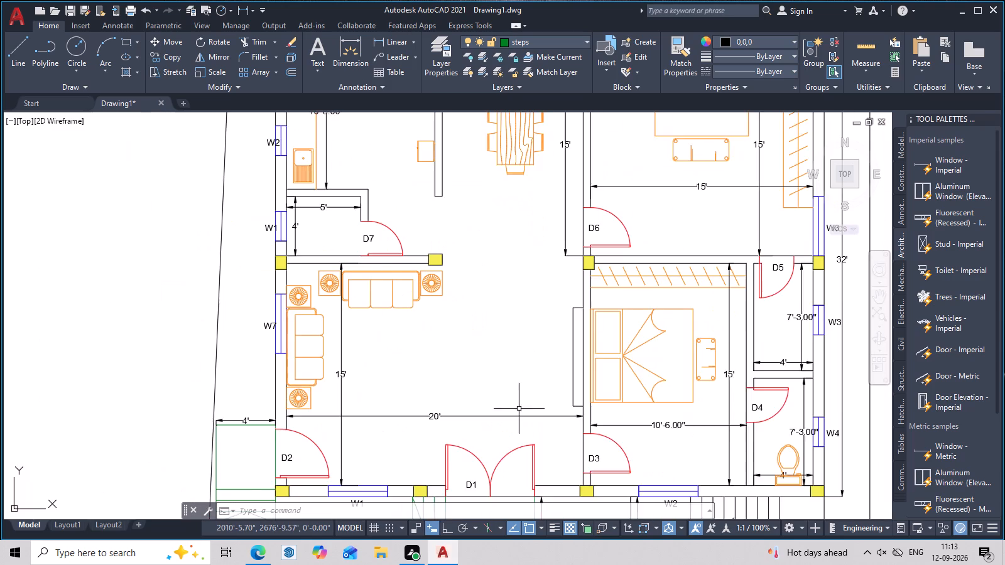
middle_click_drag(518, 412, 514, 353)
middle_click_drag(511, 431, 448, 319)
middle_click_drag(432, 368, 440, 390)
scroll(442, 390, "up", 1)
middle_click_drag(442, 390, 428, 389)
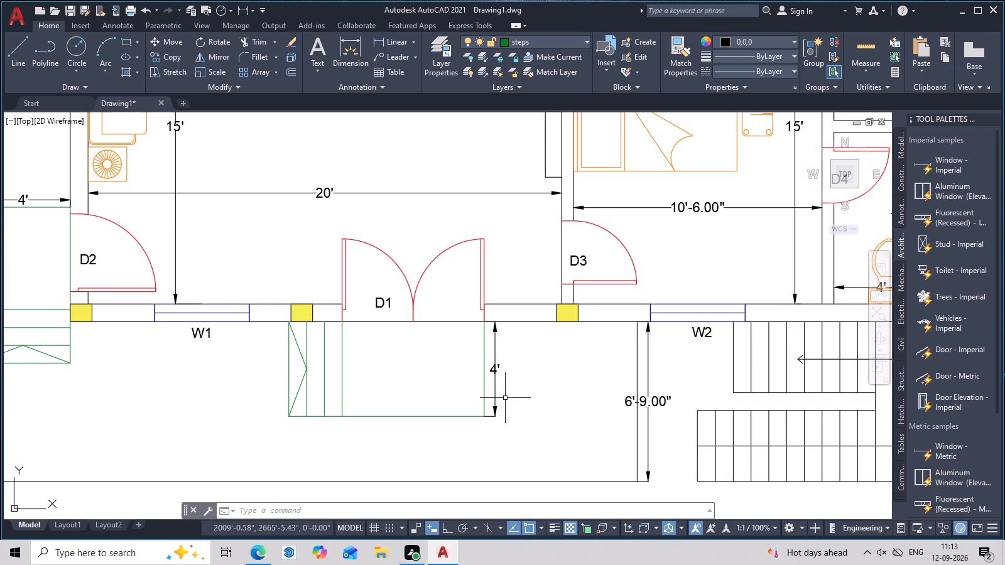
scroll(505, 398, "down", 2)
scroll(505, 398, "up", 5)
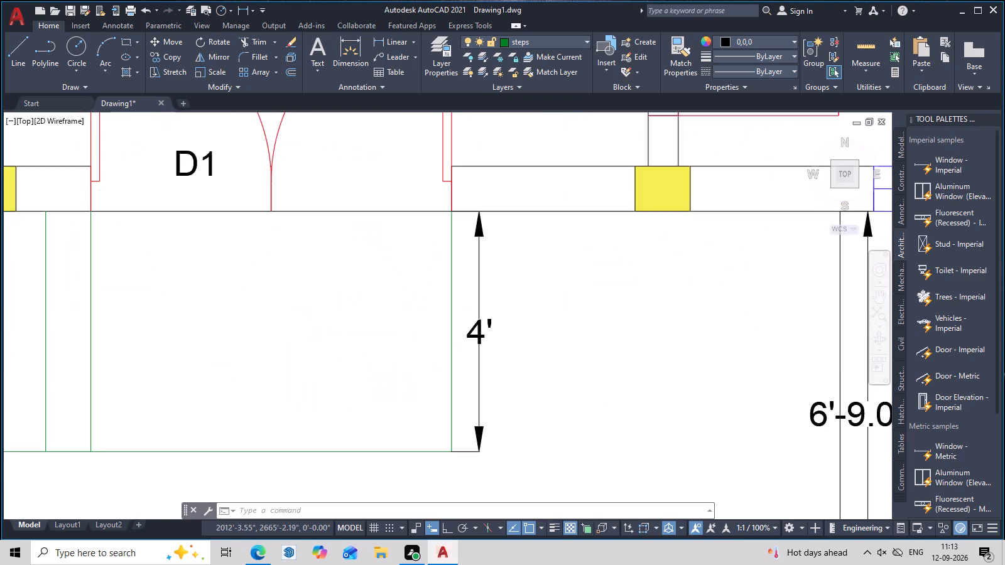
scroll(505, 398, "down", 5)
scroll(505, 398, "up", 2)
scroll(505, 398, "down", 2)
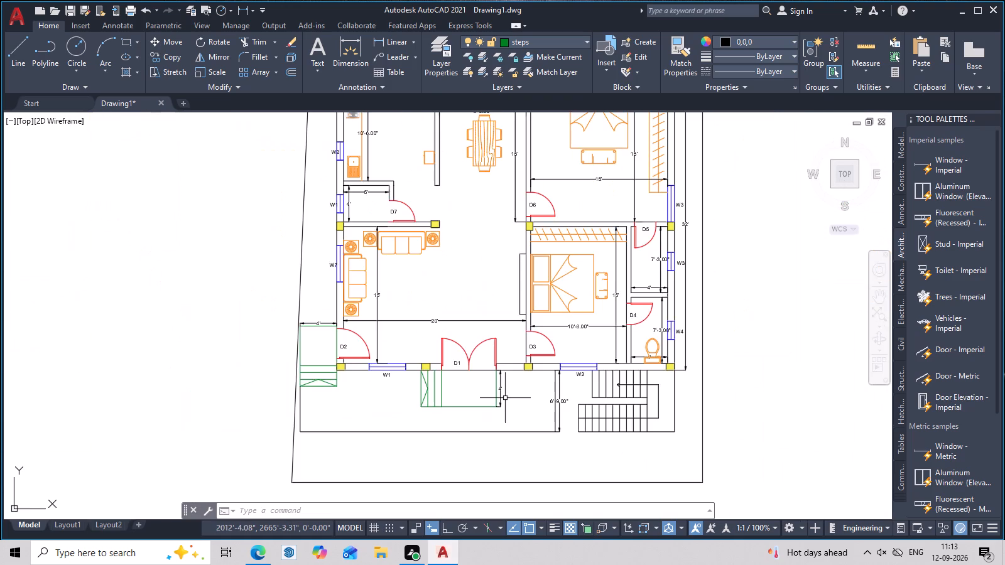
scroll(505, 398, "down", 2)
scroll(505, 398, "up", 5)
scroll(505, 398, "down", 4)
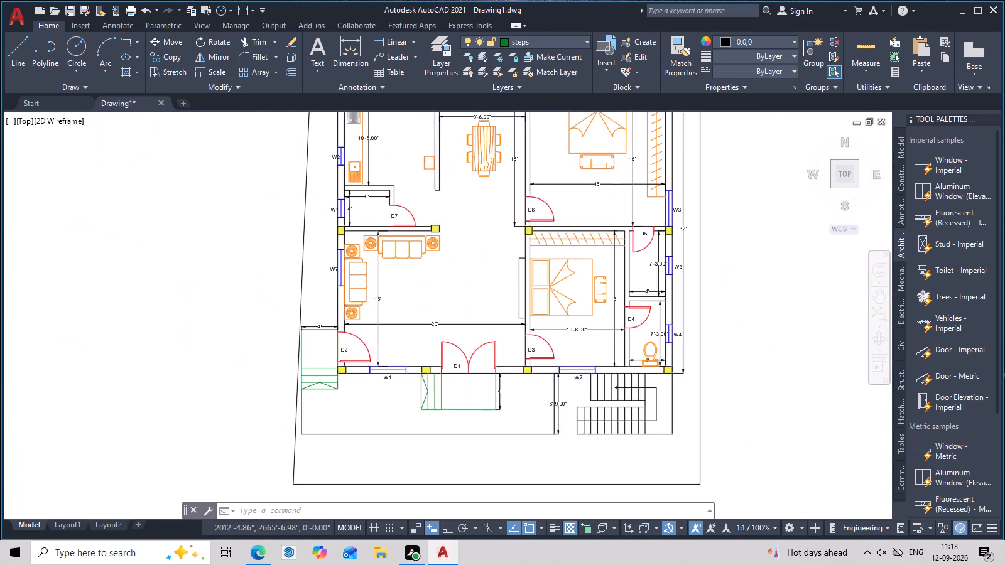
scroll(505, 398, "down", 1)
middle_click_drag(505, 398, 481, 402)
scroll(493, 402, "up", 2)
middle_click_drag(493, 402, 475, 403)
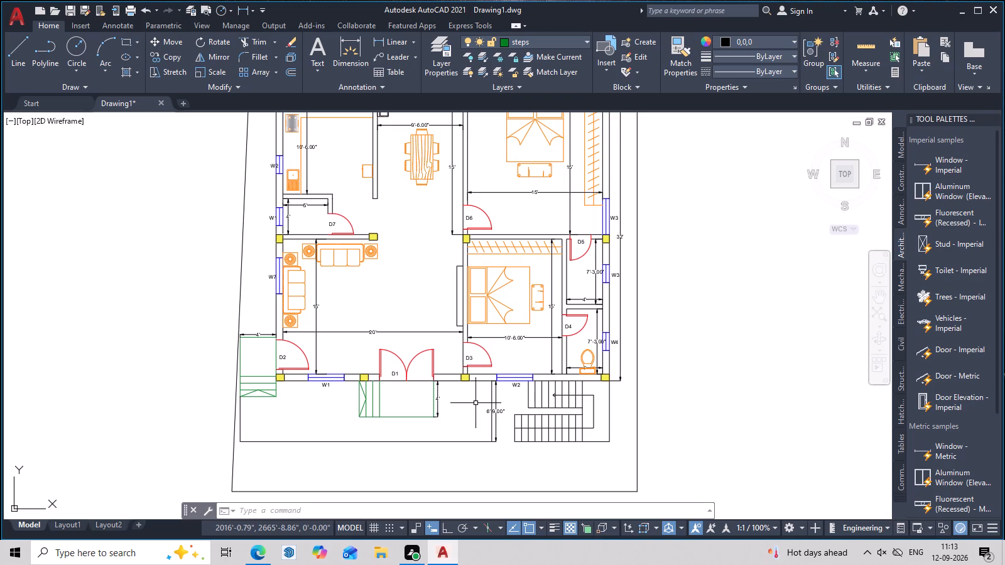
key("Escape")
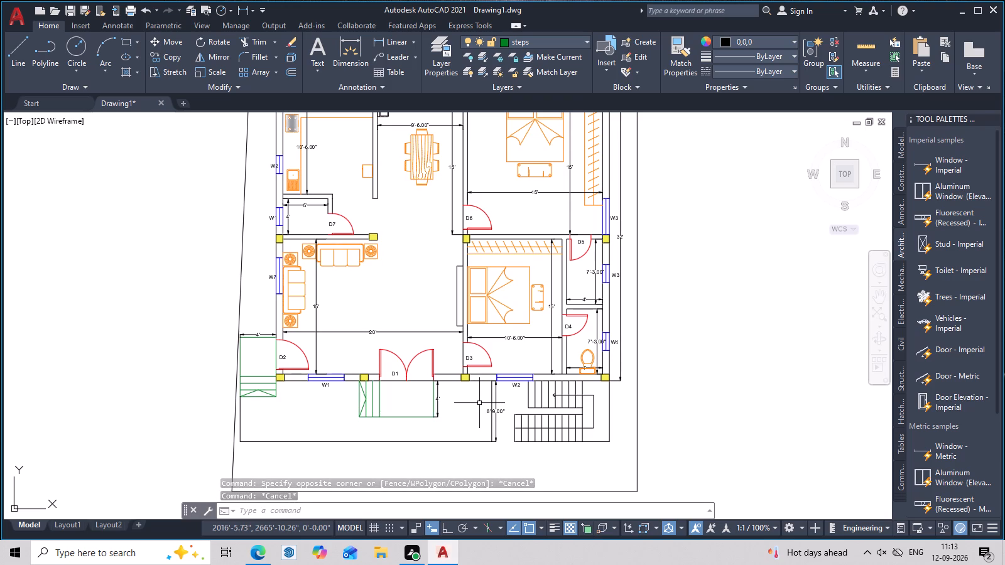
middle_click_drag(605, 364, 566, 384)
key("Escape")
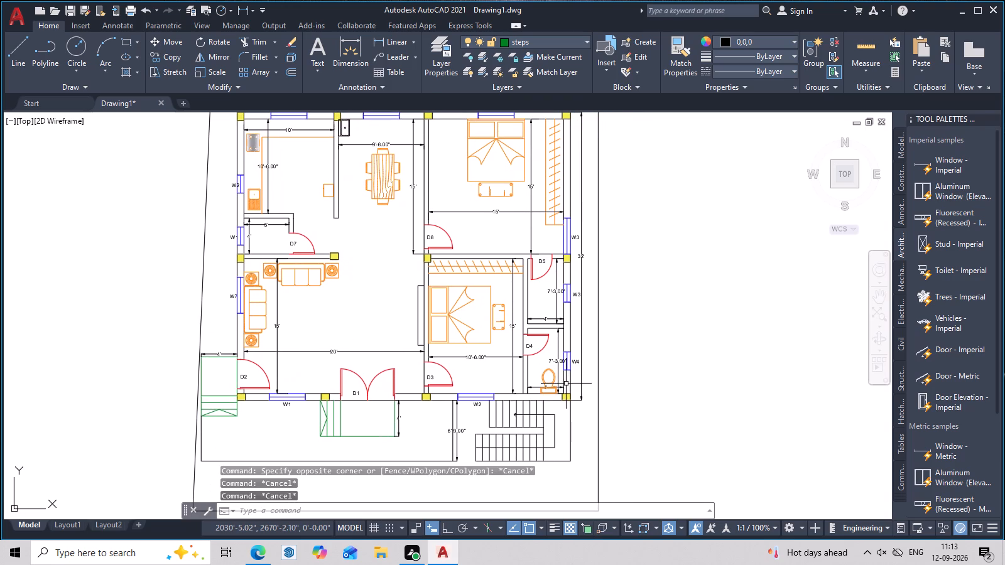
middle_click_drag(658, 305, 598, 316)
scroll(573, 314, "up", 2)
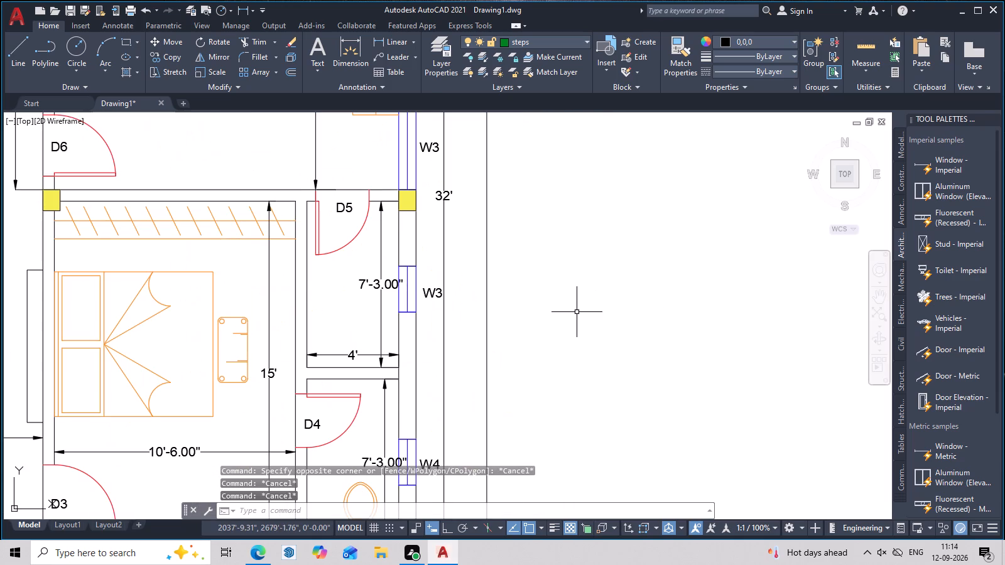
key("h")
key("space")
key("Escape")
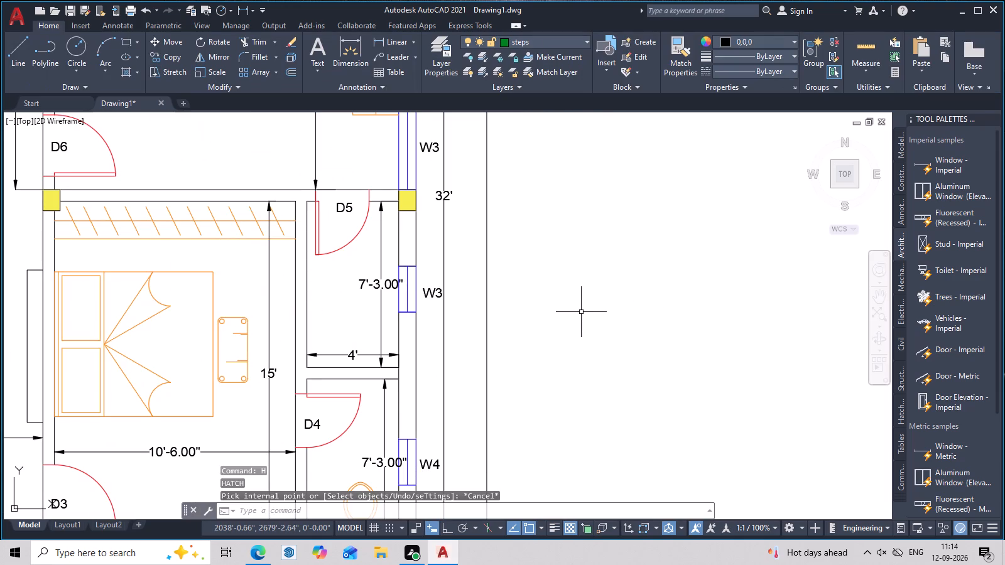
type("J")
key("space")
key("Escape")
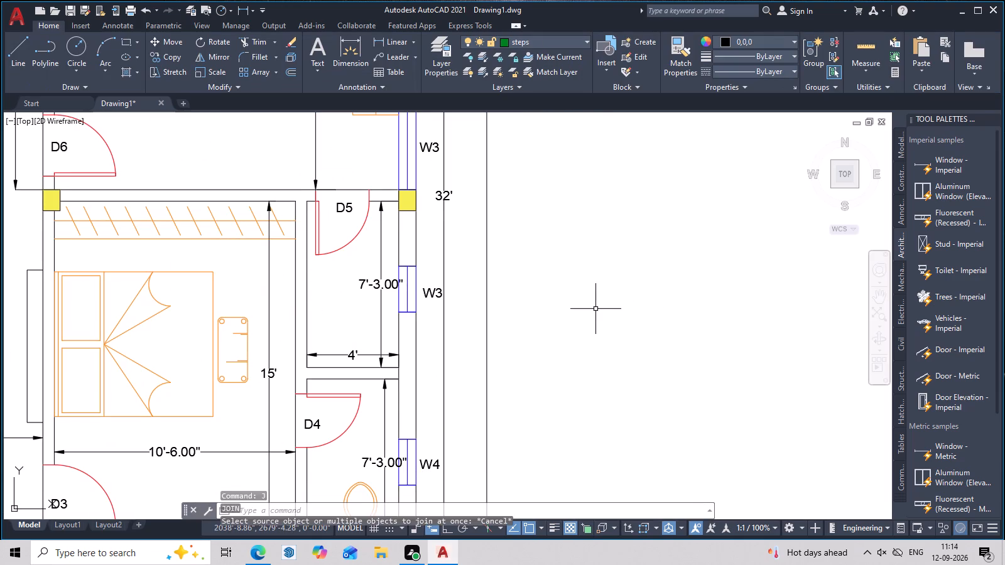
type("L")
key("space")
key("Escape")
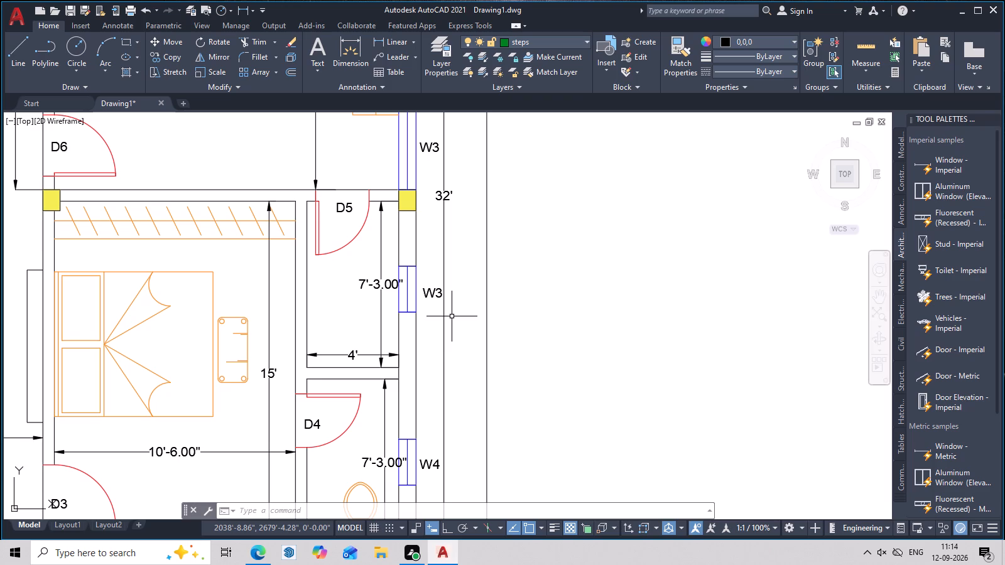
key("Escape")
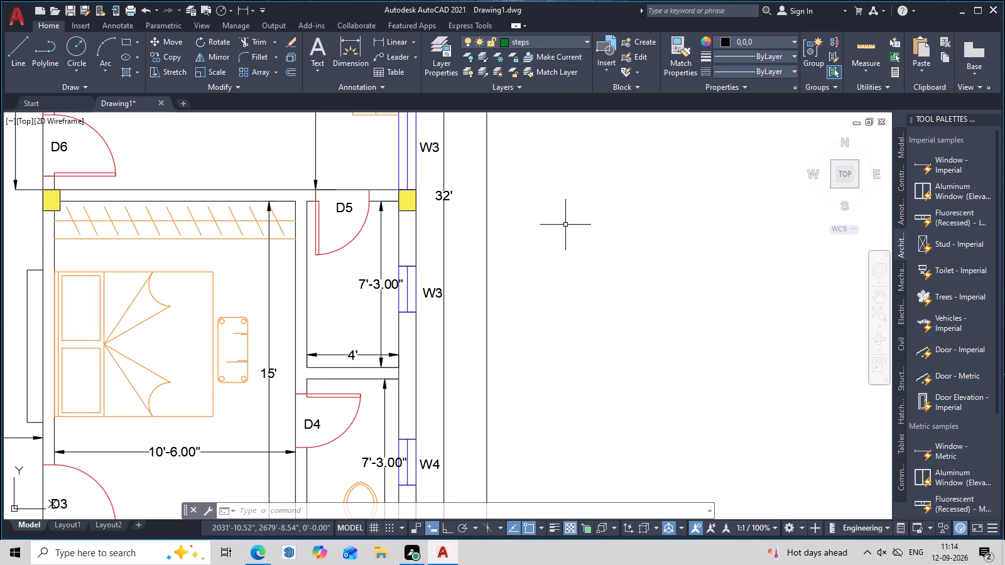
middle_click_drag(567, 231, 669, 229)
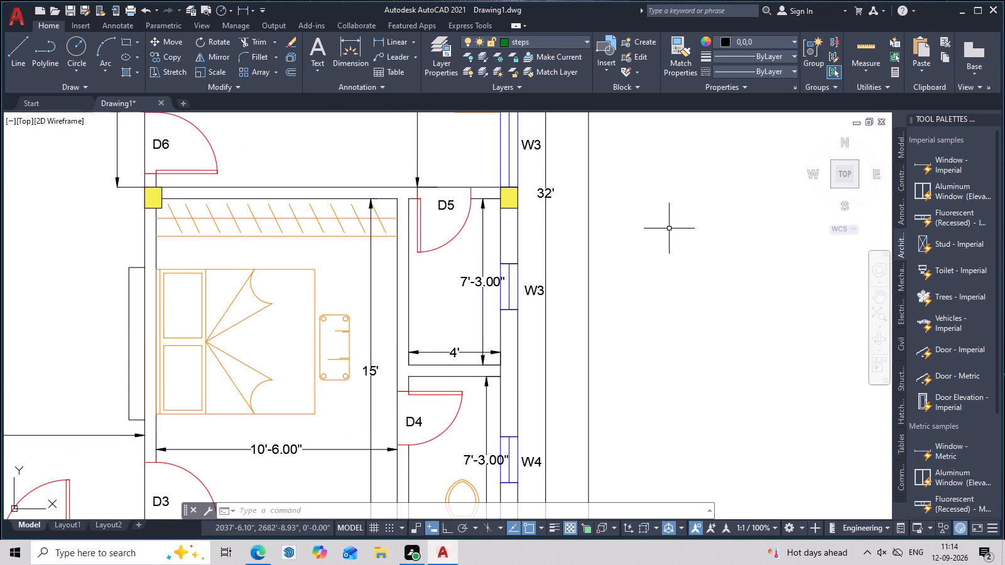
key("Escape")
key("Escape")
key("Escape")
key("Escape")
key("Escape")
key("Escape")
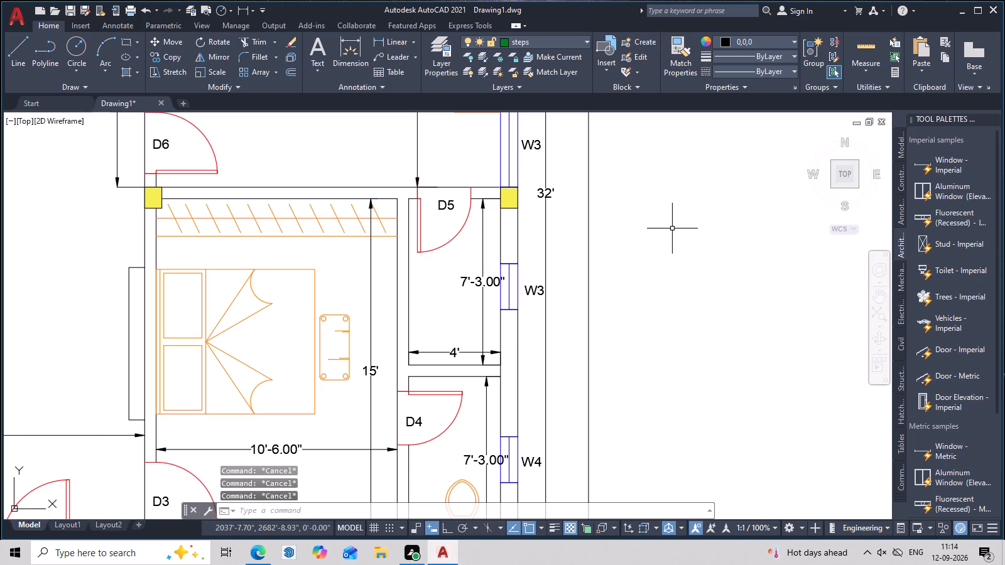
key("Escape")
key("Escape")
Add a centered multiline text label KITCHEN in the kitchen's open floor area, below the 10' dimension.
scroll(608, 216, "down", 2)
middle_click_drag(482, 282, 631, 322)
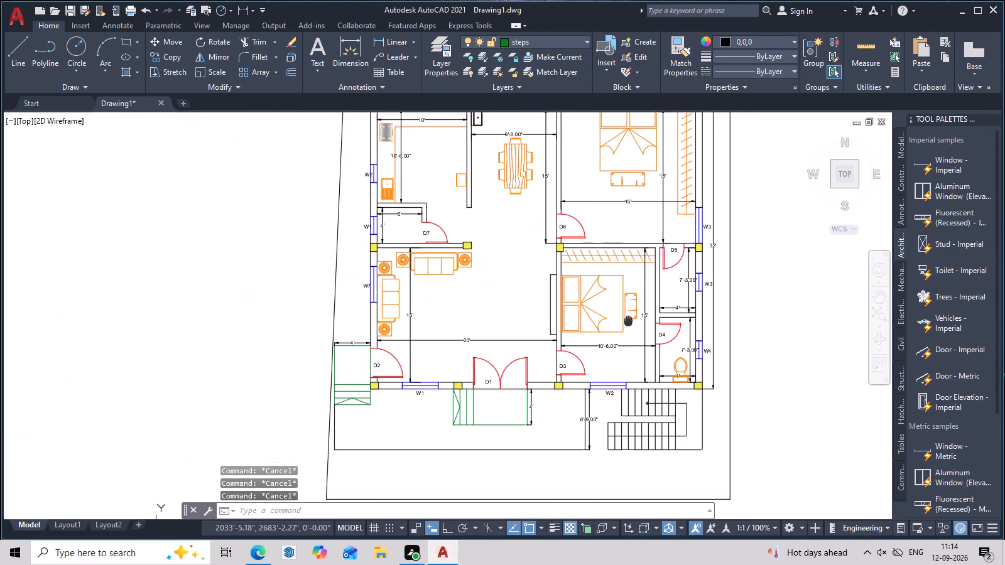
middle_click_drag(631, 322, 632, 322)
scroll(551, 191, "up", 3)
scroll(551, 191, "down", 3)
middle_click_drag(577, 235, 575, 316)
scroll(445, 251, "up", 2)
middle_click_drag(471, 254, 463, 257)
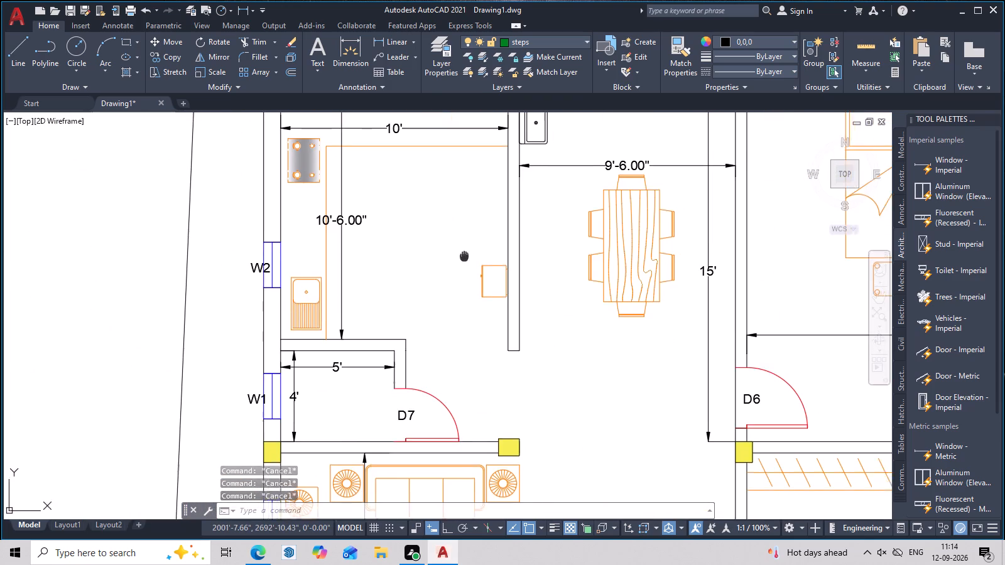
middle_click_drag(463, 257, 449, 288)
scroll(398, 283, "up", 2)
scroll(397, 283, "down", 1)
middle_click_drag(411, 298, 506, 356)
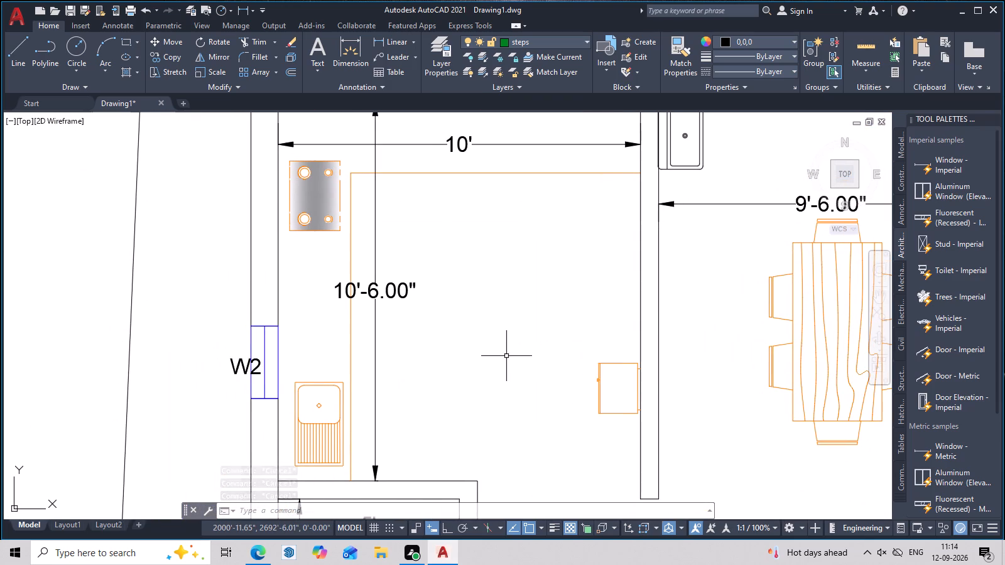
key("t")
key("space")
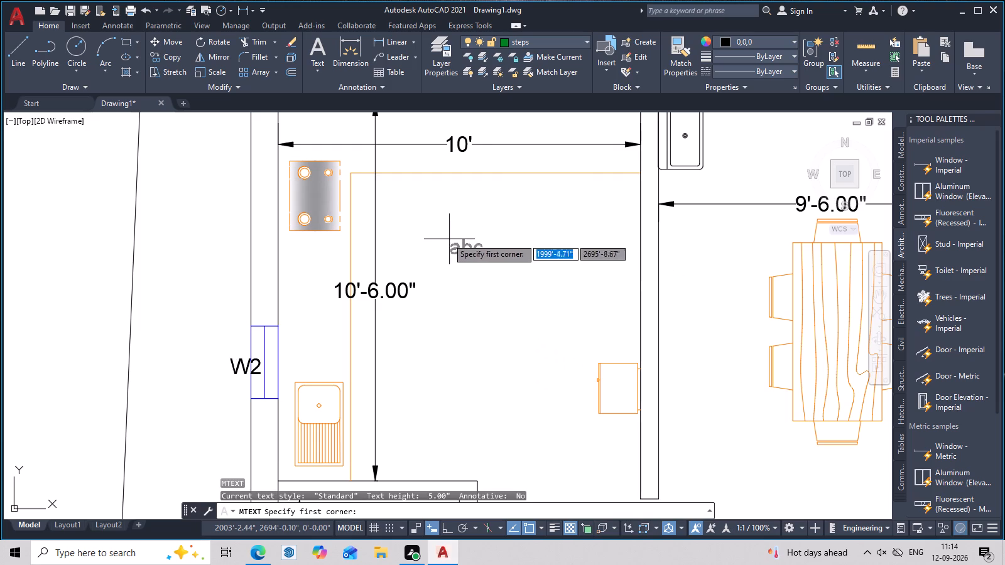
left_click(441, 234)
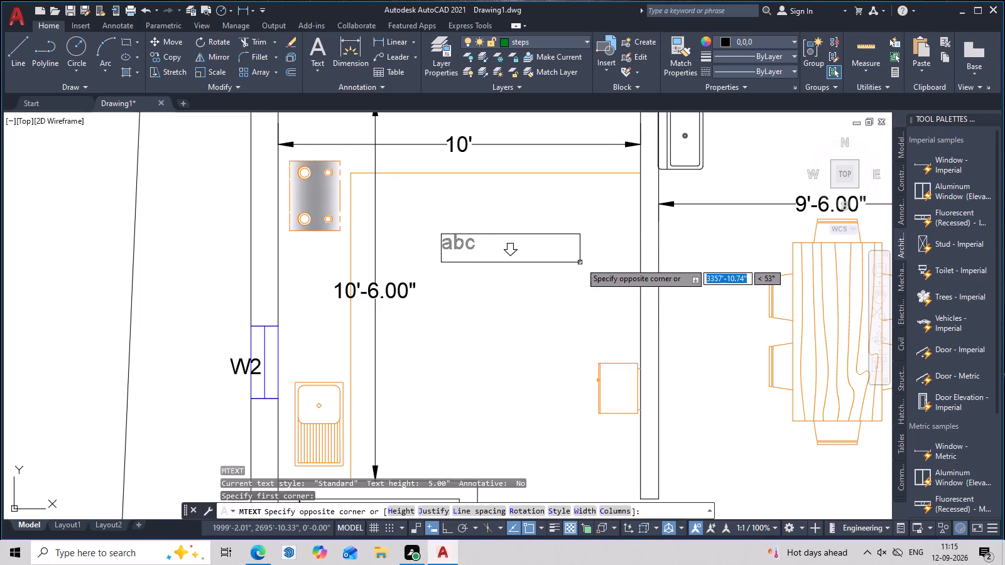
left_click(580, 263)
type("KITCHEN")
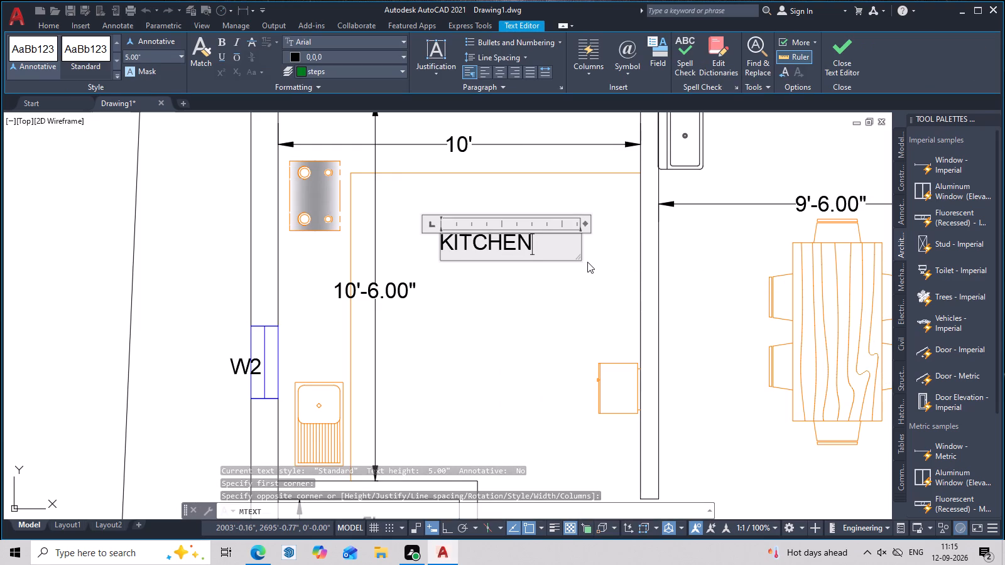
triple_click(545, 250)
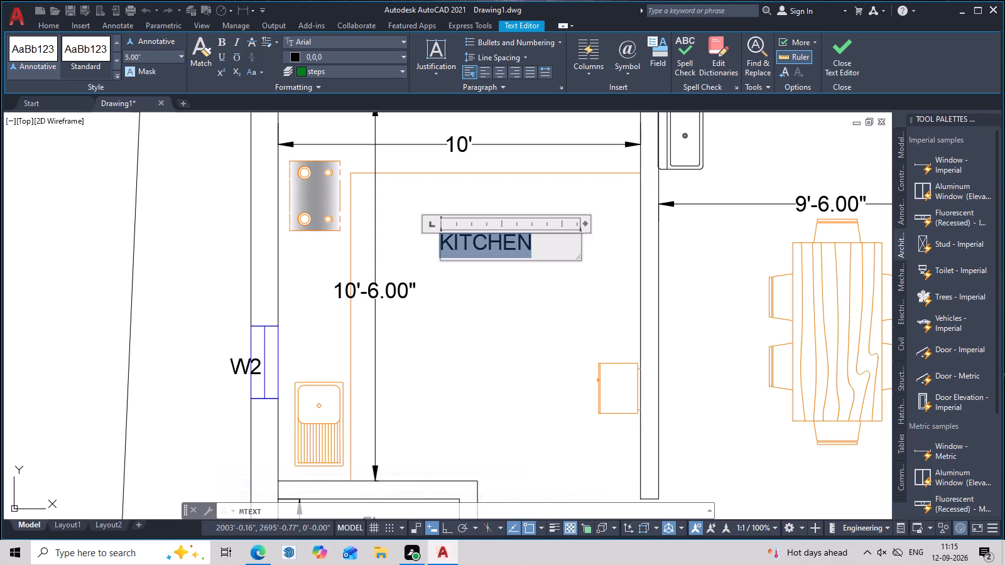
left_click(503, 67)
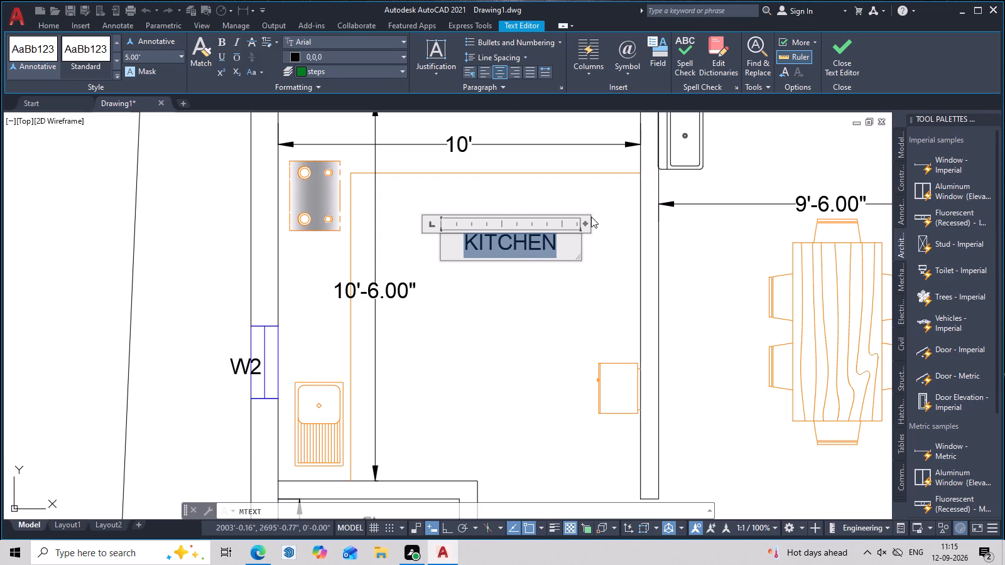
left_click(609, 241)
Add a centered multiline text label DINING just below the dining table.
scroll(599, 245, "down", 2)
middle_click_drag(633, 282, 432, 285)
scroll(448, 306, "up", 2)
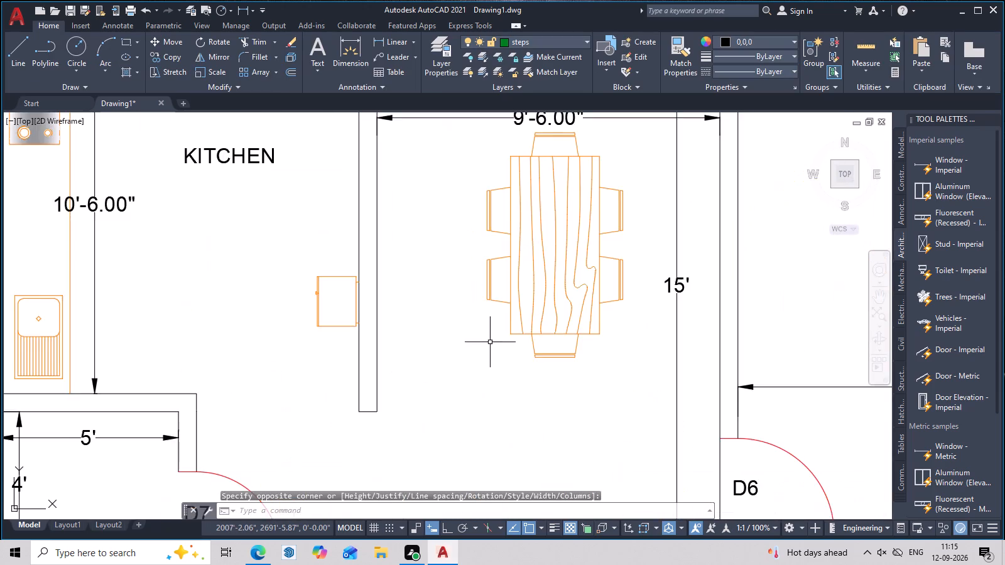
middle_click_drag(491, 342, 472, 296)
type("T")
key("space")
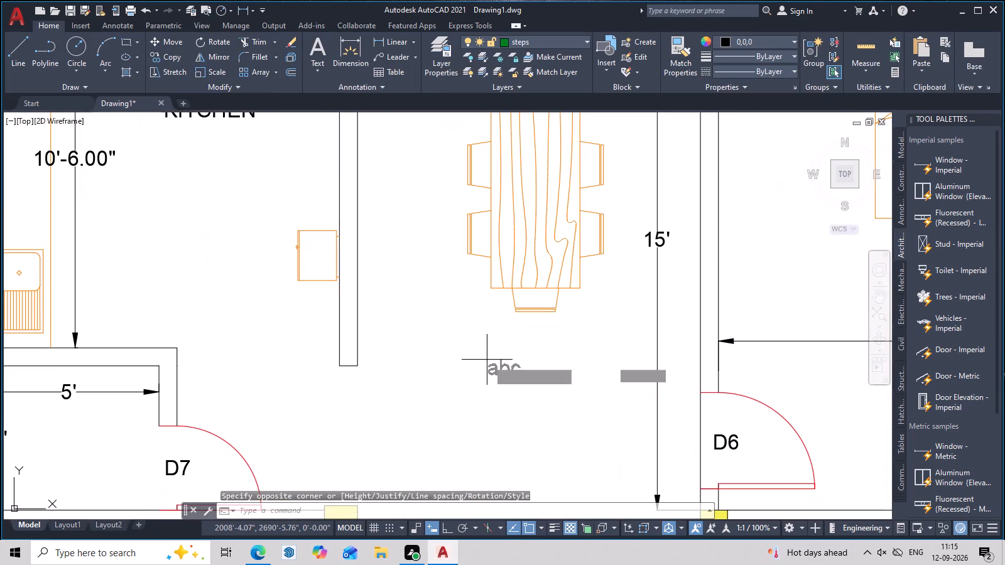
middle_click_drag(506, 320, 506, 330)
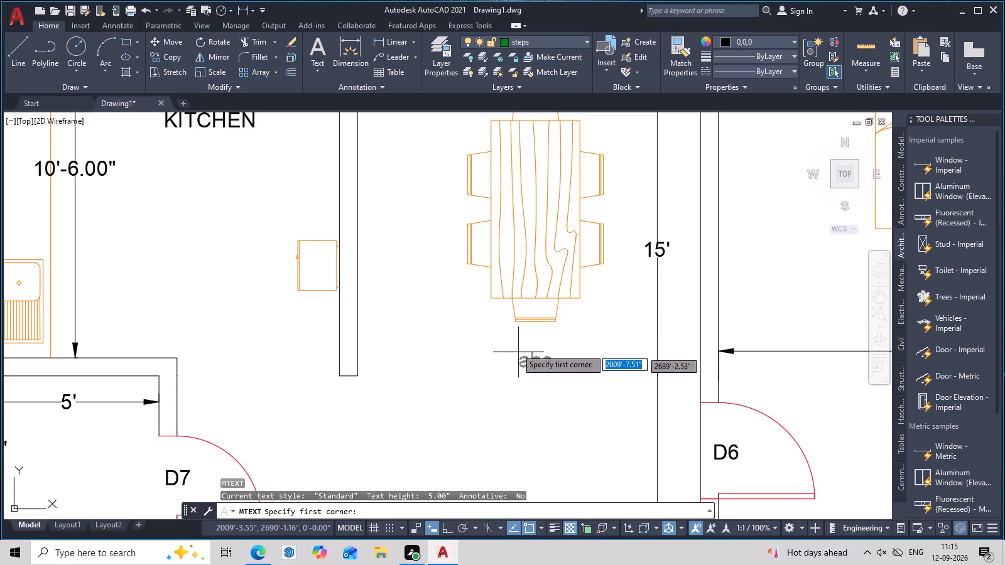
middle_click_drag(498, 325, 476, 292)
double_click(476, 304)
left_click(567, 326)
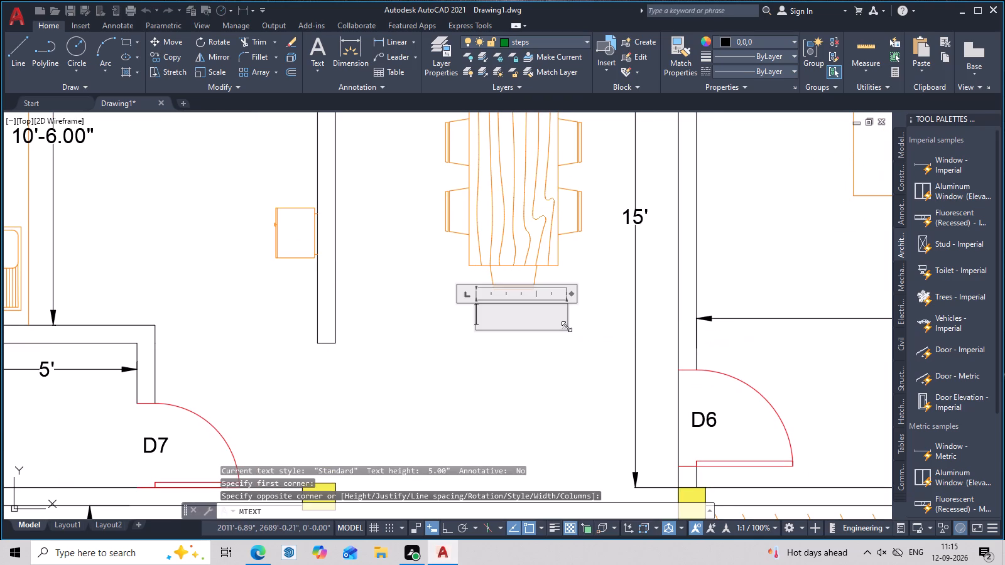
type("DININ")
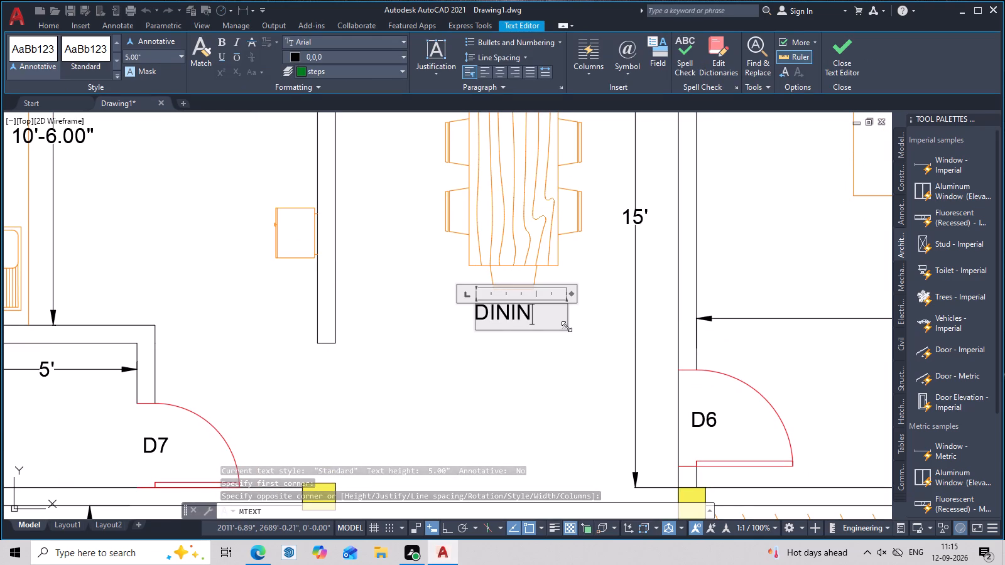
key("g")
double_click(550, 317)
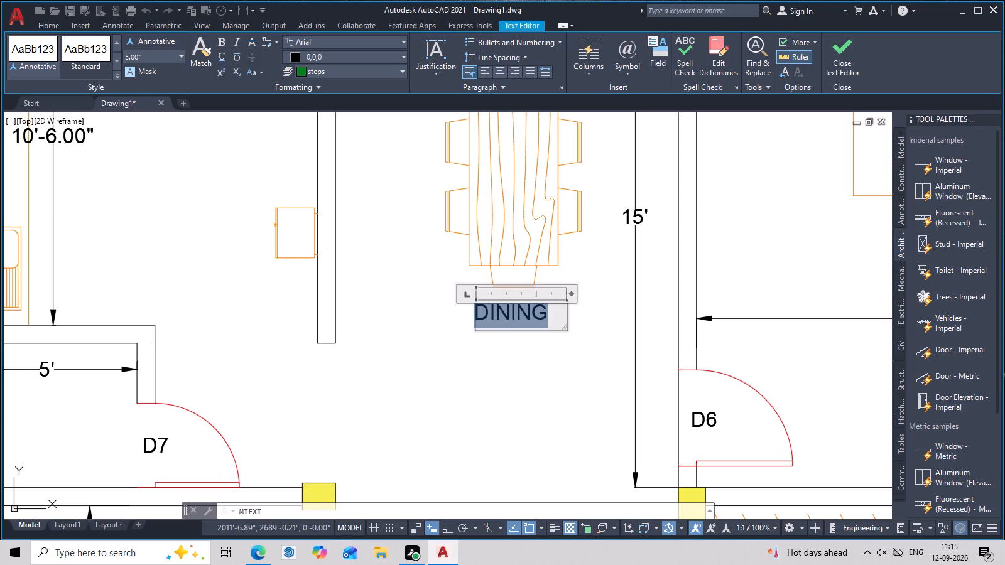
left_click(504, 71)
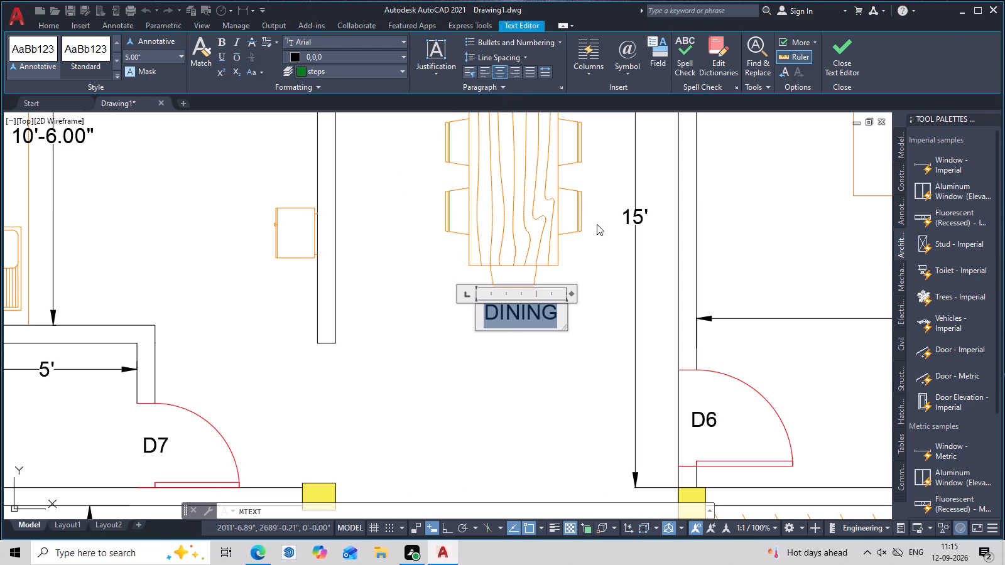
left_click(598, 224)
Match the dining table's orange properties onto the wash basin in the dining area's upper corner.
scroll(596, 207, "down", 2)
middle_click_drag(596, 207, 557, 398)
scroll(498, 334, "up", 2)
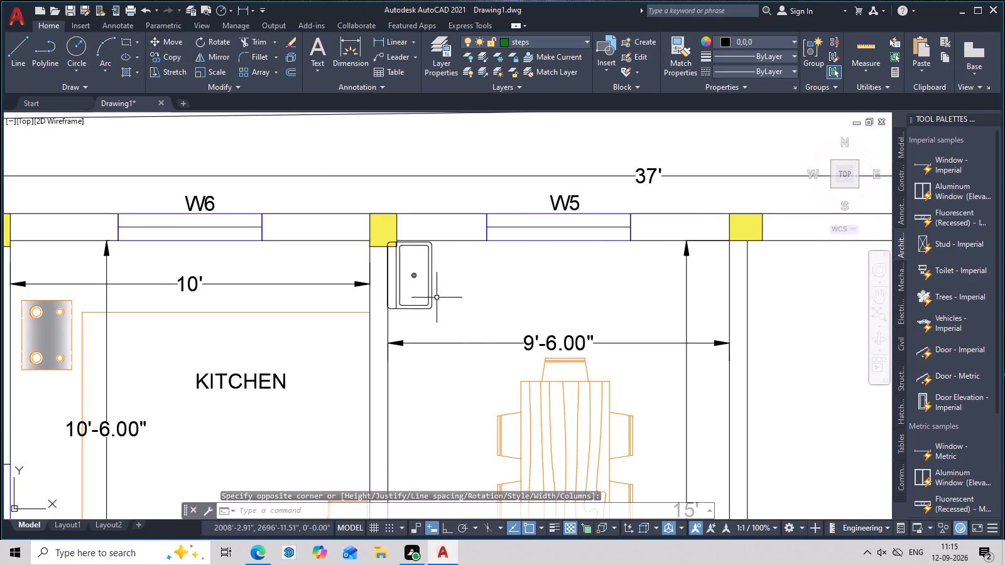
left_click(676, 51)
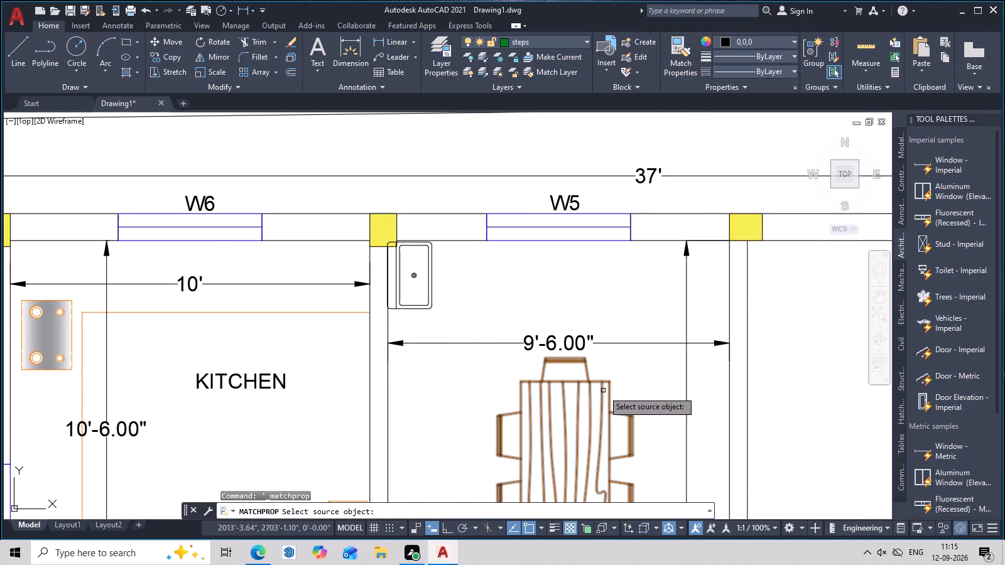
left_click(603, 390)
left_click(428, 286)
key("Escape")
Add a two-line multiline text label WASH BASIN beside the basin in the dining area.
middle_click_drag(455, 286, 455, 297)
type("T")
key("space")
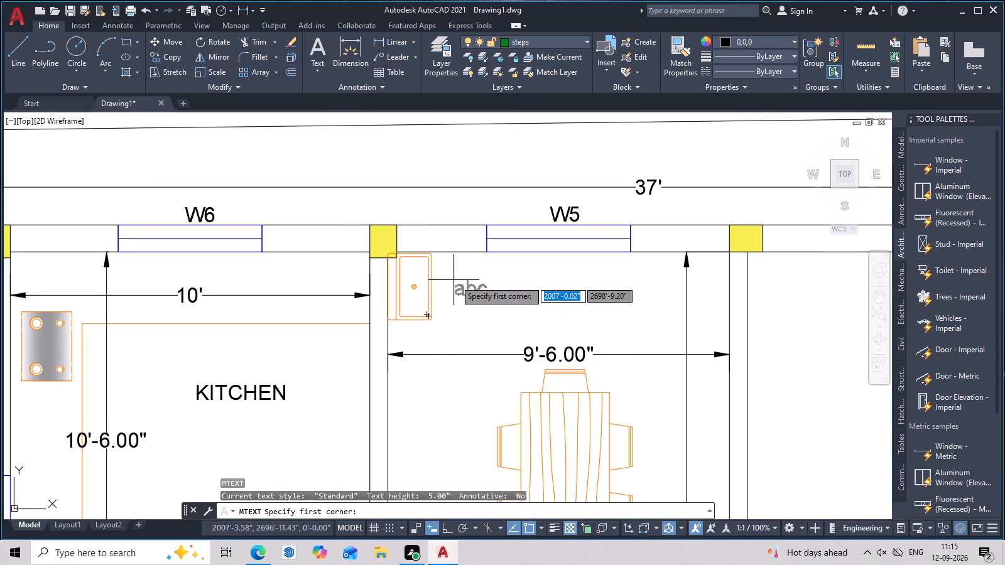
left_click(456, 280)
left_click(524, 292)
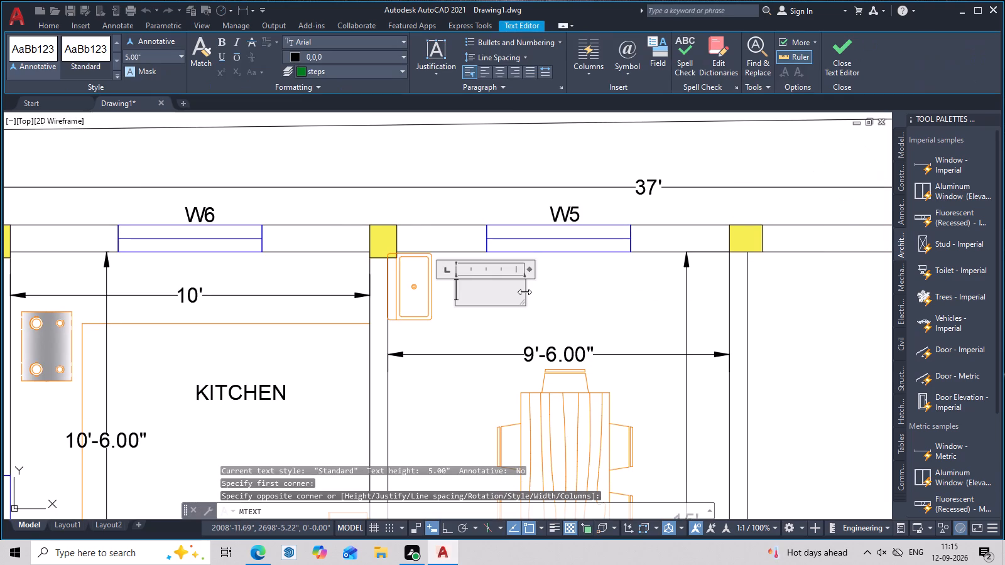
type("WASH")
key("space")
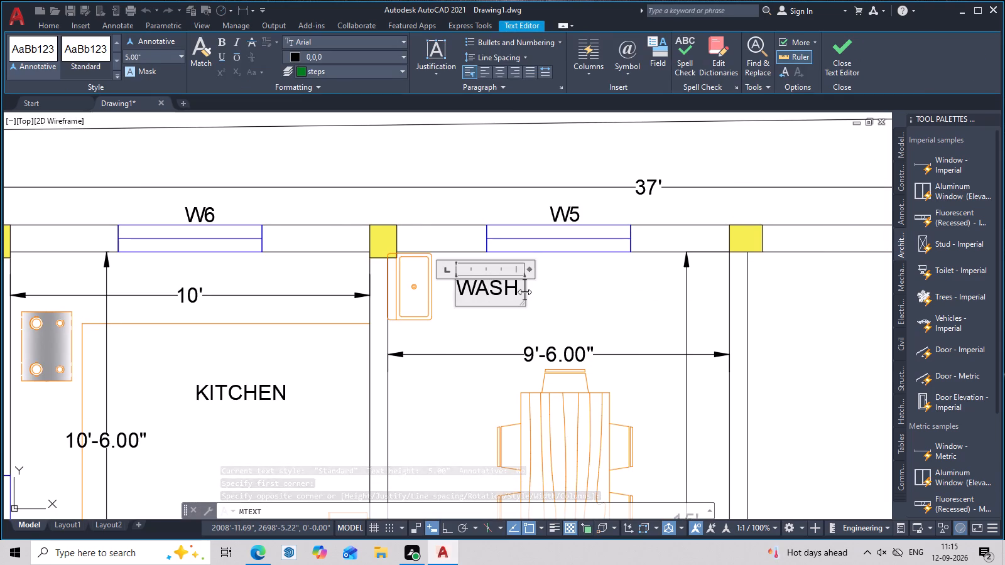
type("BE")
key("BackSpace")
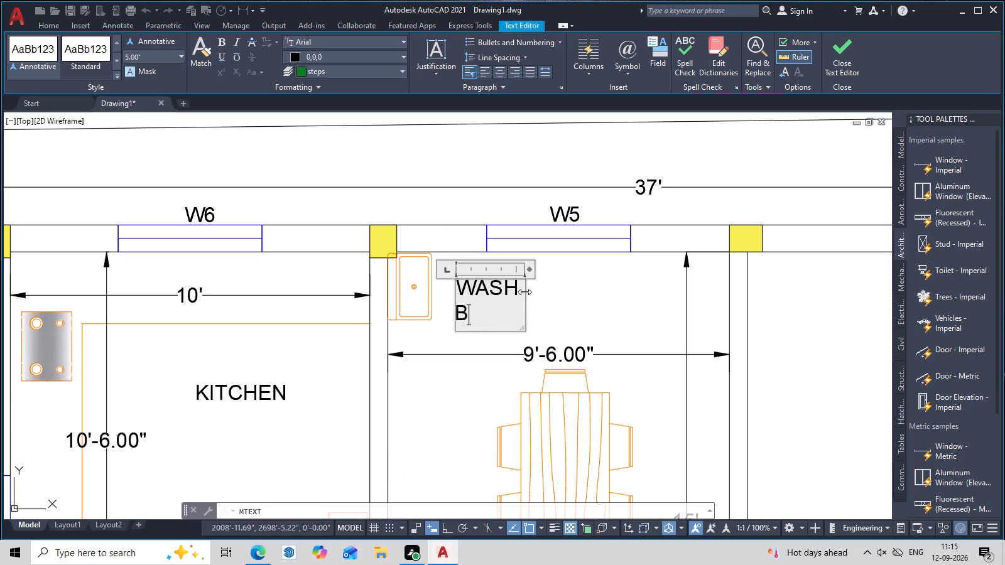
type("AS")
key("i")
key("m")
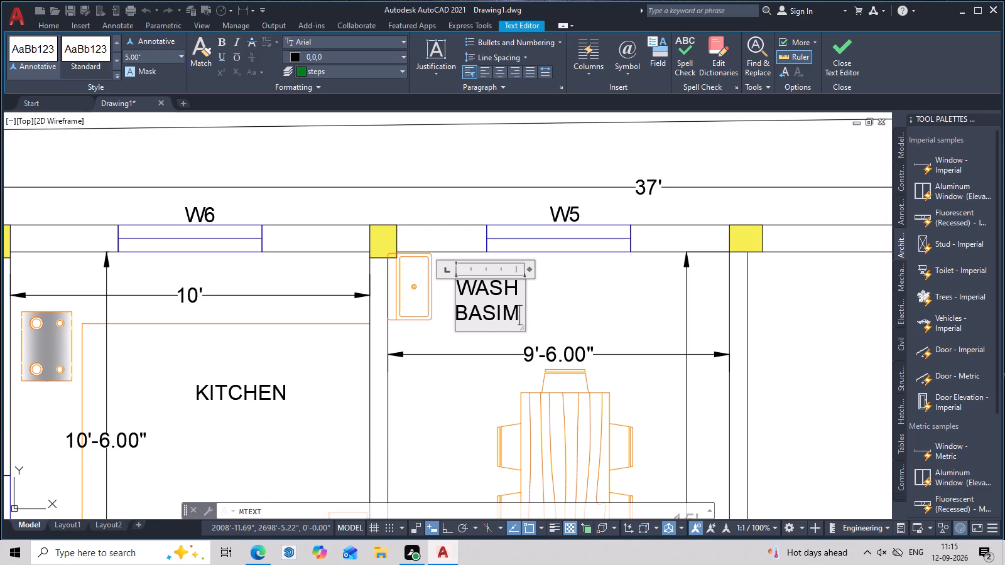
key("BackSpace")
key("n")
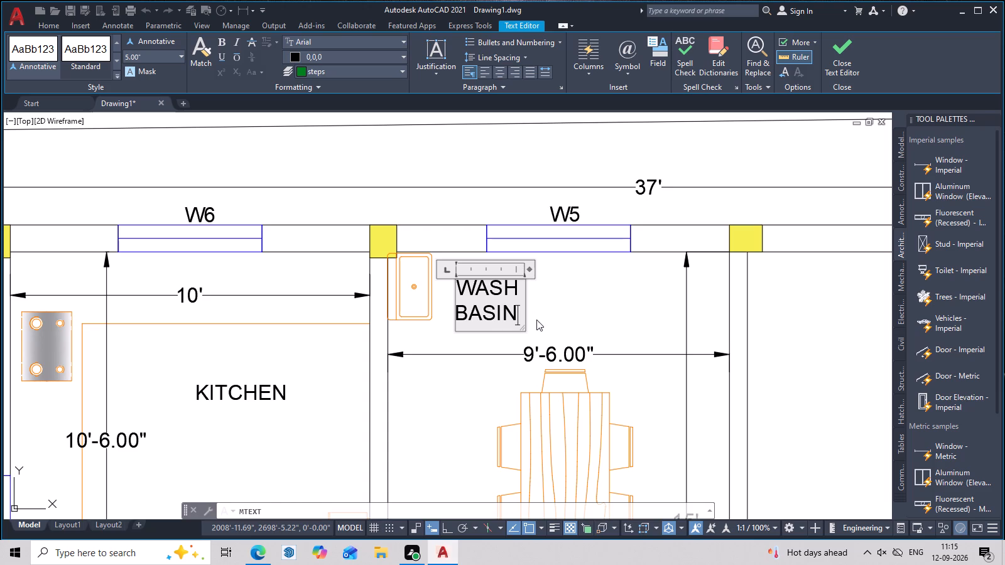
left_click(536, 320)
Rotate the WASH BASIN label 90° counterclockwise about its upper-left corner so it reads vertically.
left_click(509, 287)
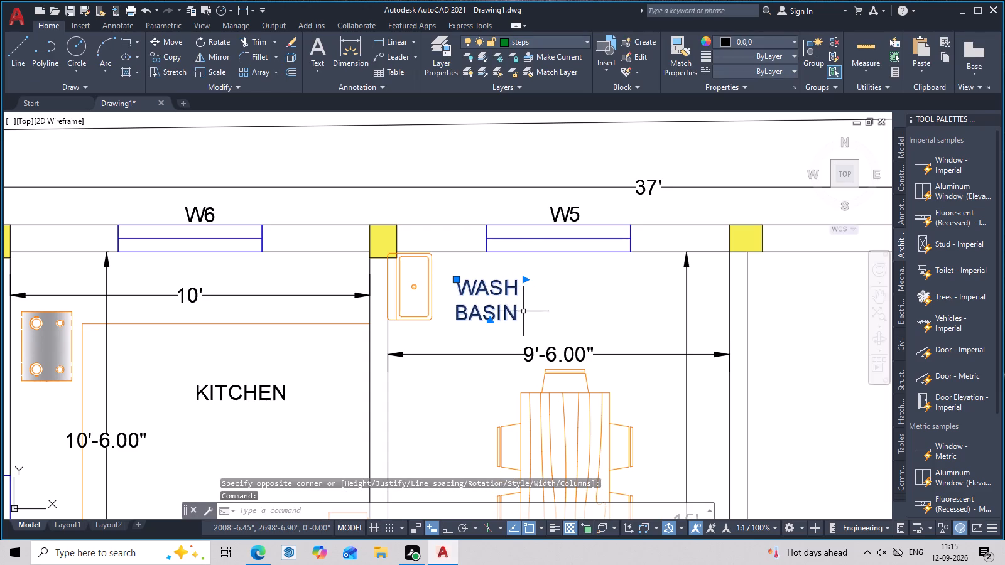
type("RO")
key("space")
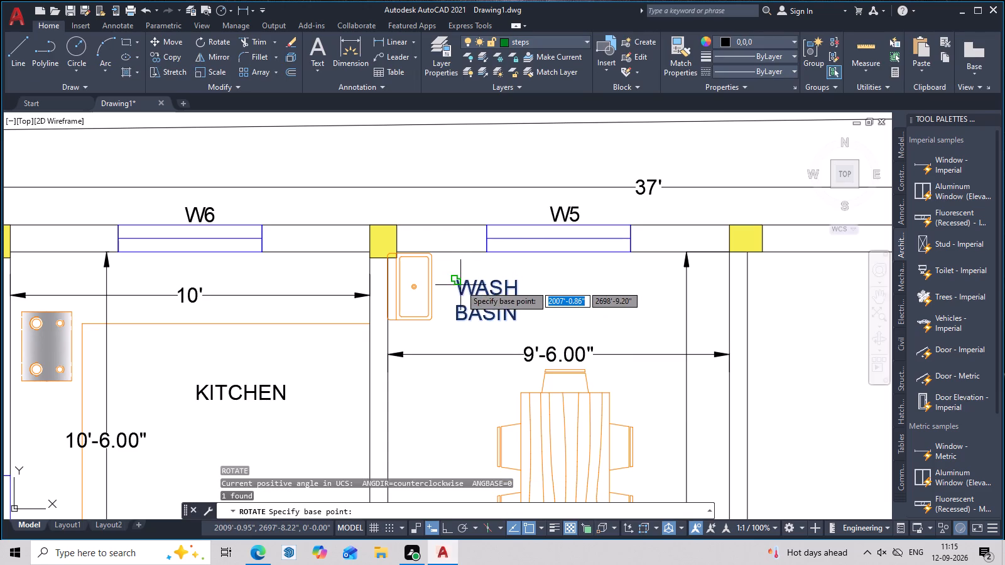
left_click(455, 283)
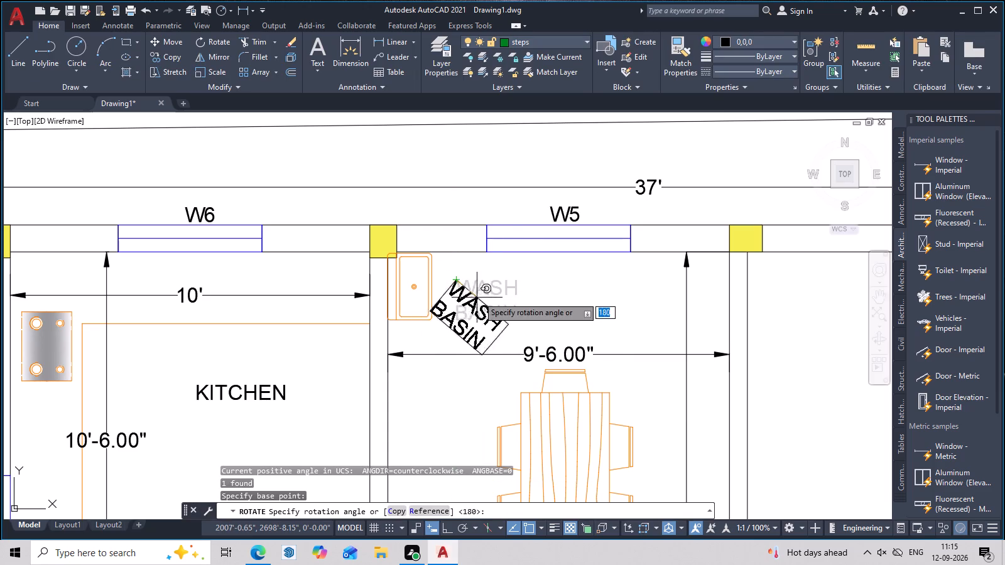
left_click(450, 235)
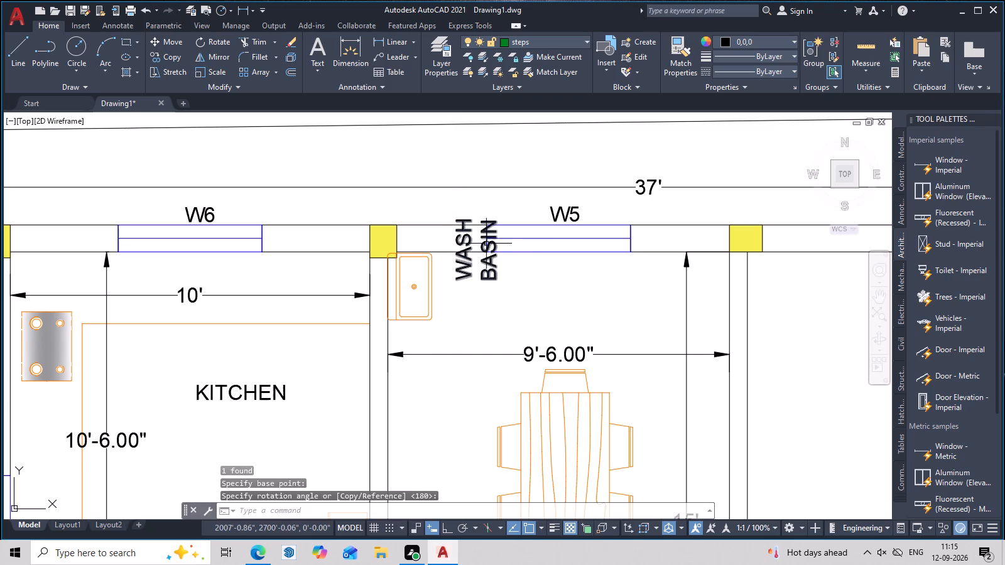
Move the rotated WASH BASIN label off the wall and window to sit directly beside the basin in the dining area.
left_click(486, 244)
type("M")
key("space")
scroll(470, 249, "up", 1)
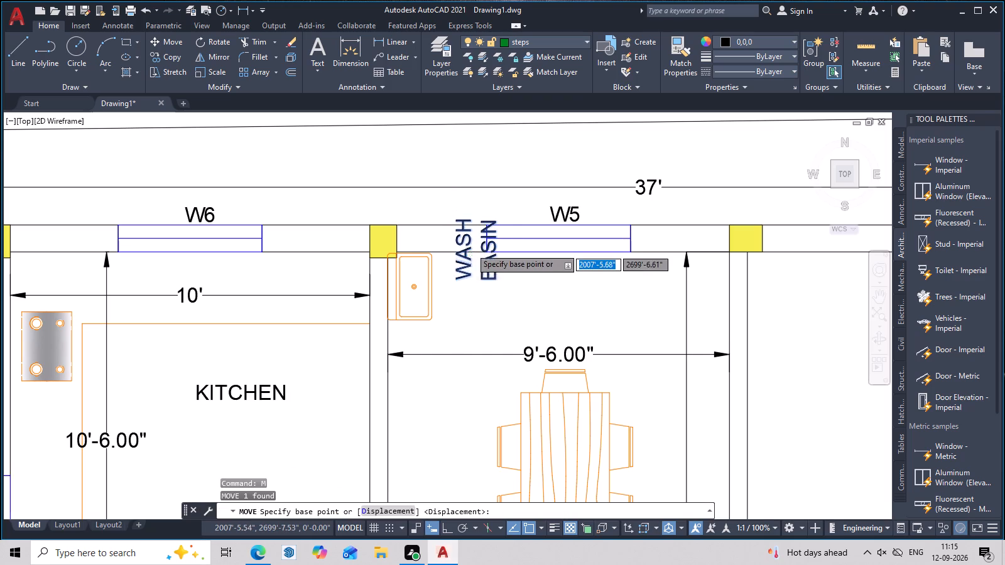
scroll(470, 248, "up", 1)
left_click(449, 254)
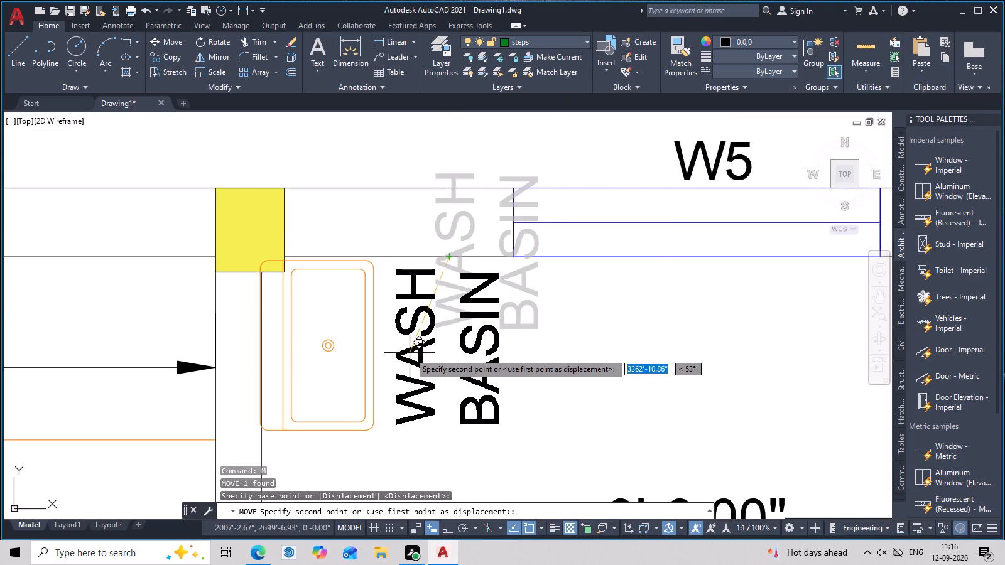
left_click(410, 353)
Add a centered multiline text label BED ROOM in the upper bedroom, below the 15' width dimension and beside door D6.
scroll(483, 360, "down", 4)
middle_click_drag(530, 375, 399, 336)
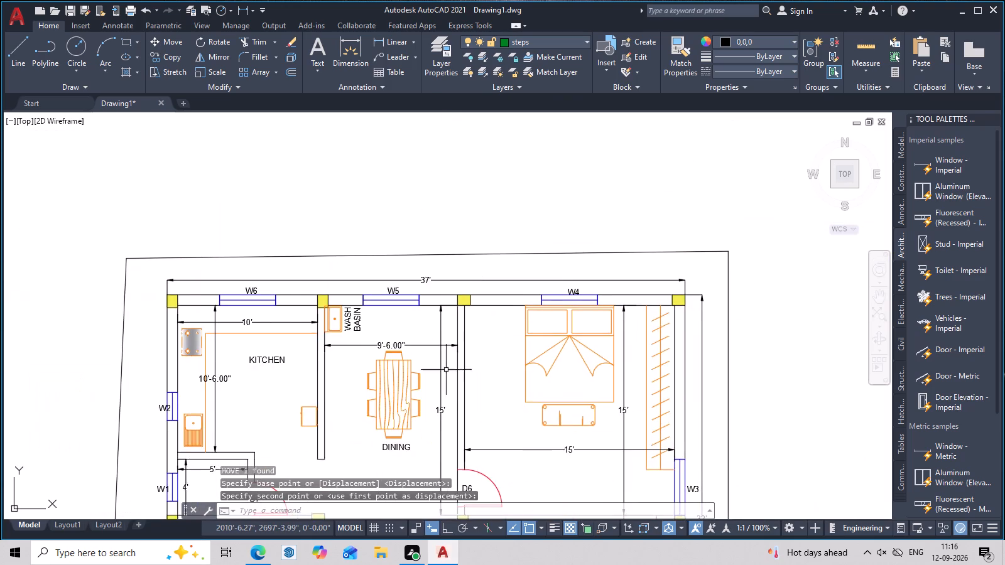
middle_click_drag(481, 395, 388, 347)
middle_click_drag(475, 423, 449, 374)
scroll(443, 377, "up", 1)
key("Escape")
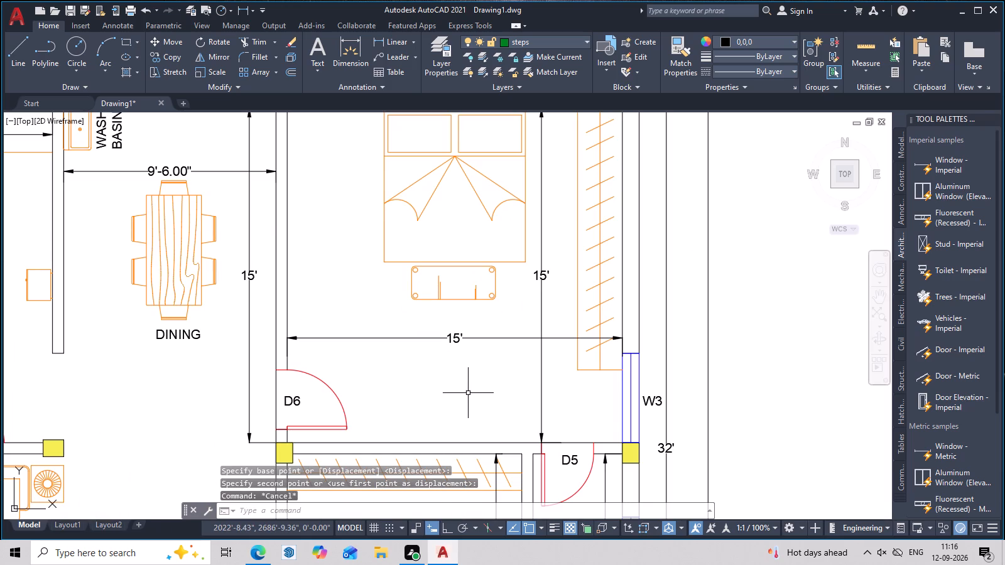
type("T")
key("space")
left_click(396, 379)
left_click(508, 404)
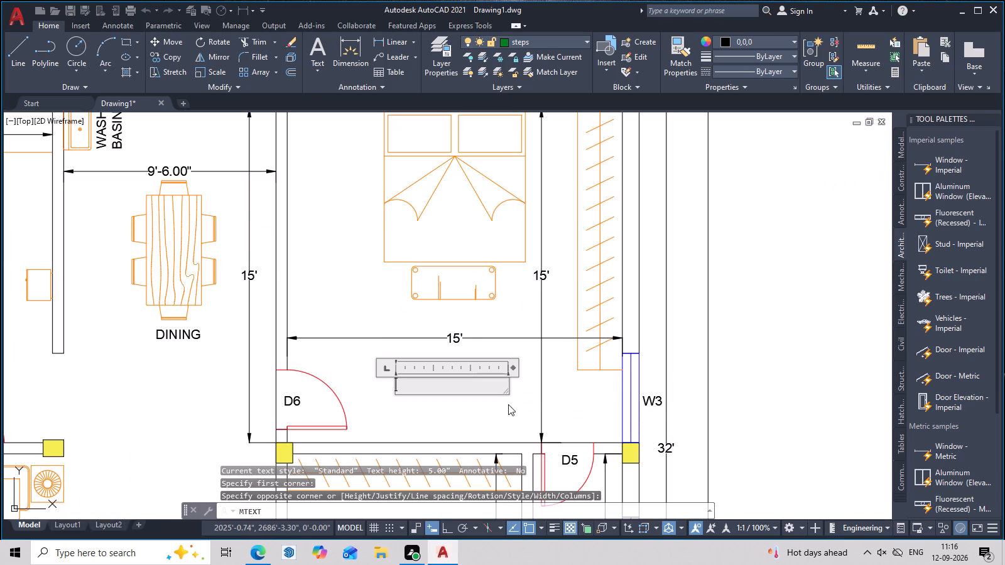
type("BR")
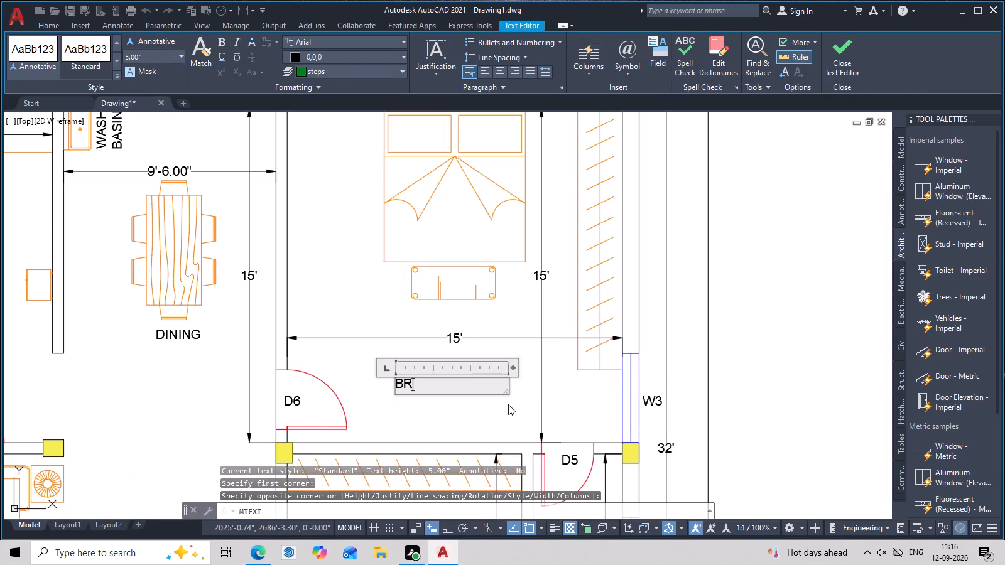
key("BackSpace")
key("e")
type("D ROO")
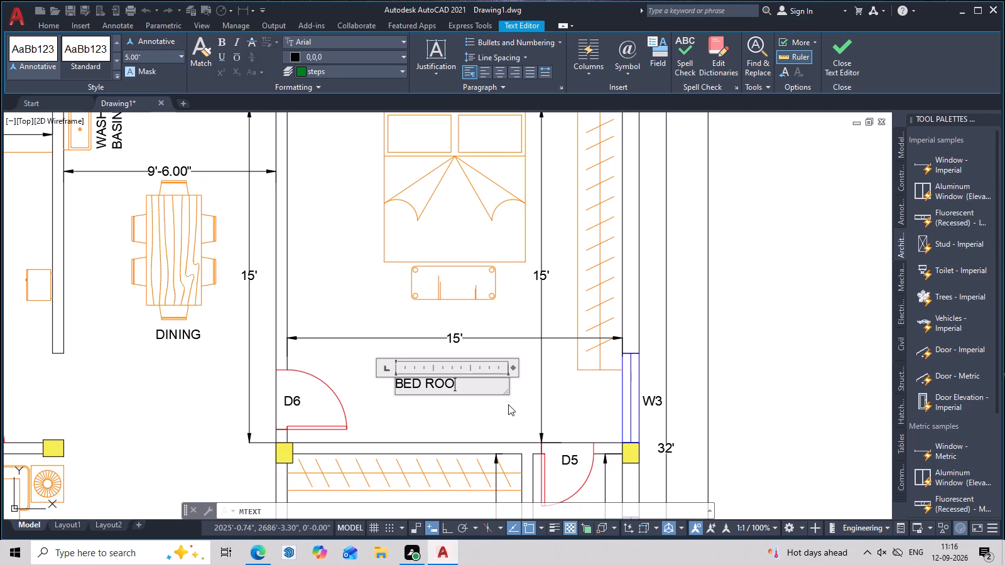
key("m")
triple_click(492, 385)
right_click(492, 385)
left_click(492, 385)
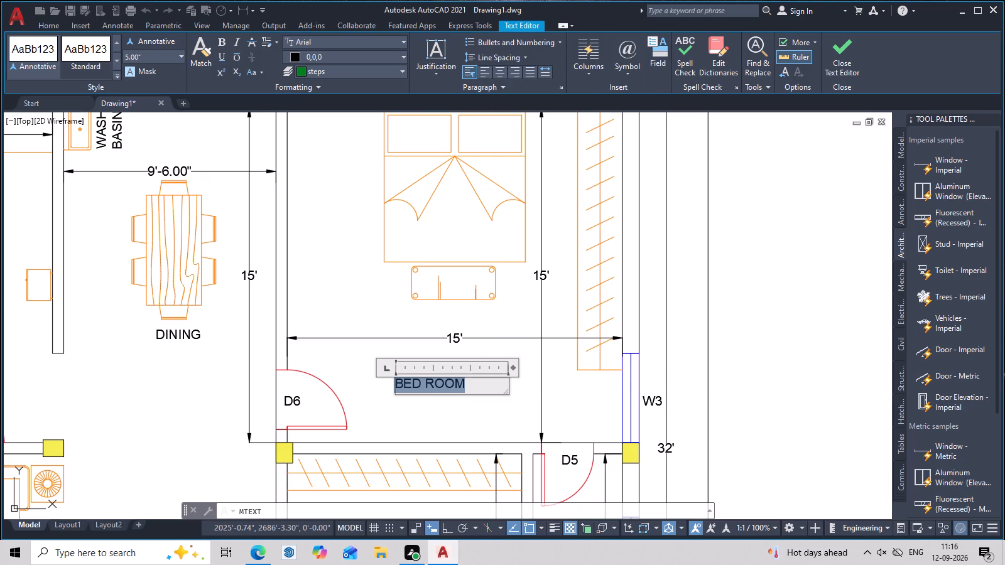
left_click(503, 72)
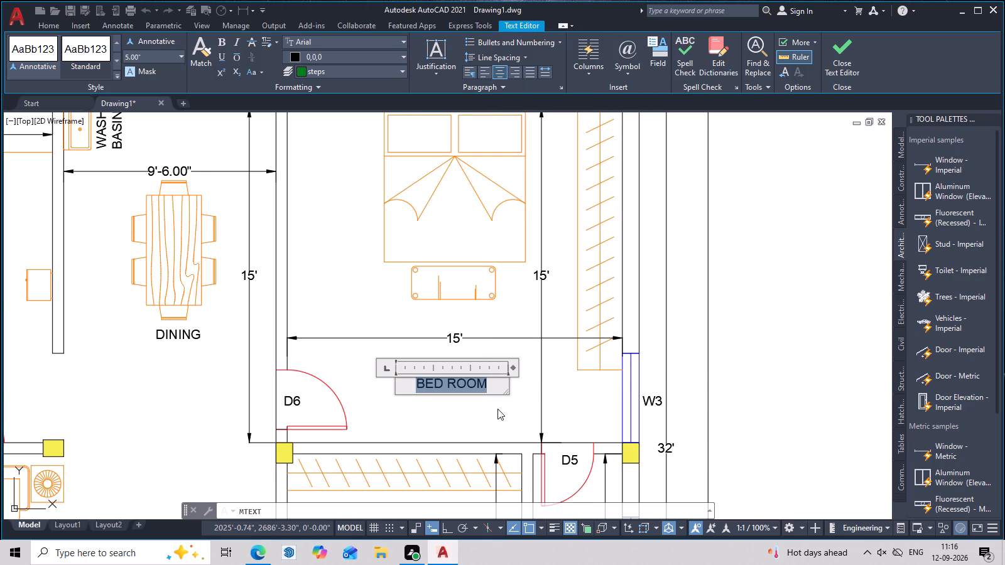
left_click(497, 414)
Add a multiline text label BED ROOM in the lower bedroom, between door D3 and the bathroom wall, below the 10'-6" dimension.
scroll(497, 414, "down", 2)
middle_click_drag(499, 399, 494, 274)
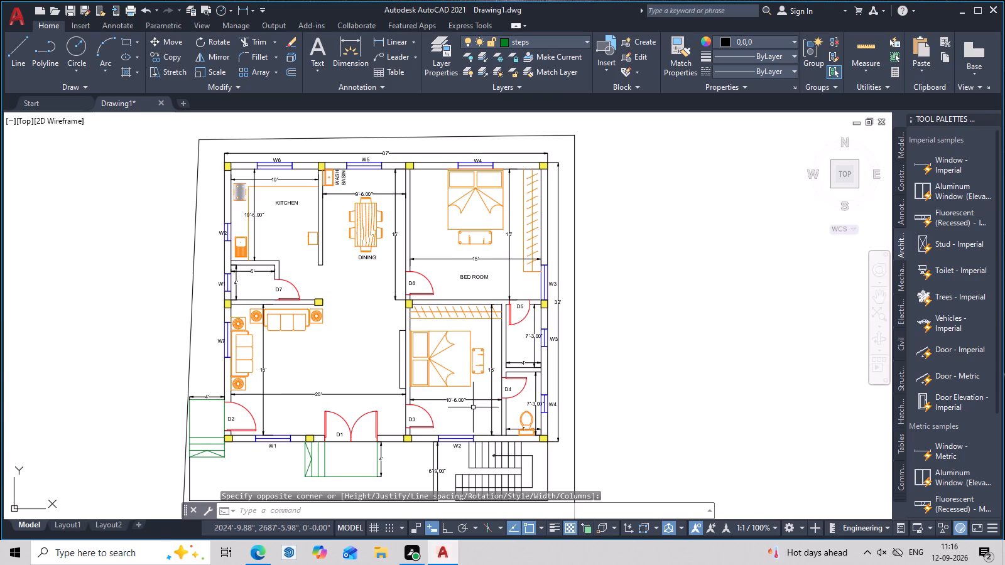
middle_click_drag(477, 392, 470, 308)
scroll(464, 332, "up", 3)
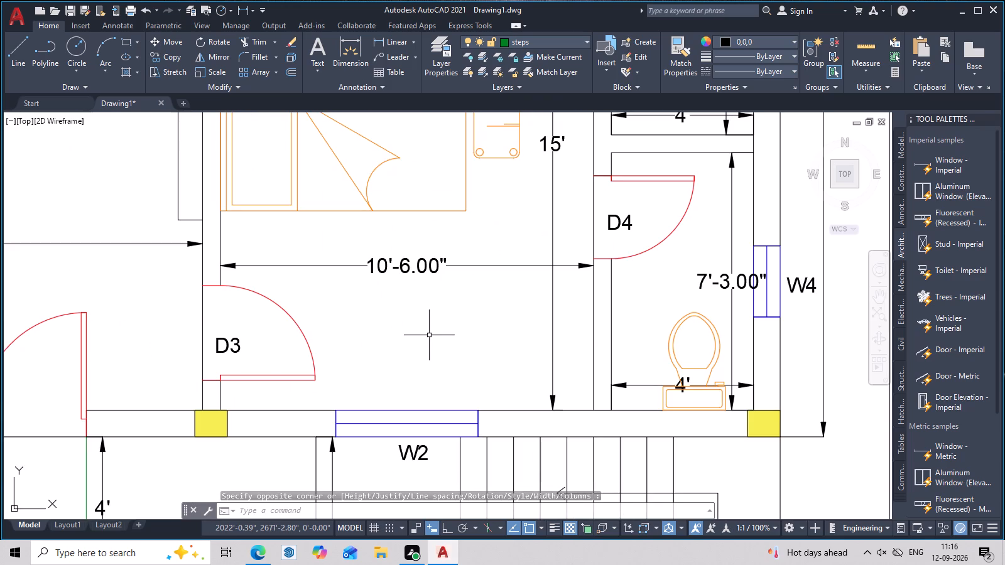
type("T")
key("space")
left_click(379, 320)
left_click(521, 352)
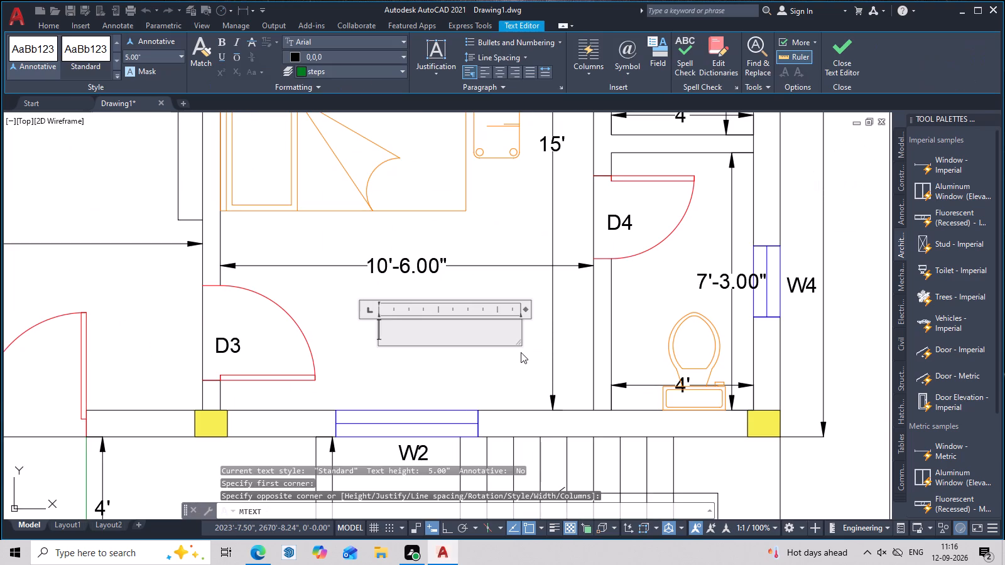
type("BED")
key("space")
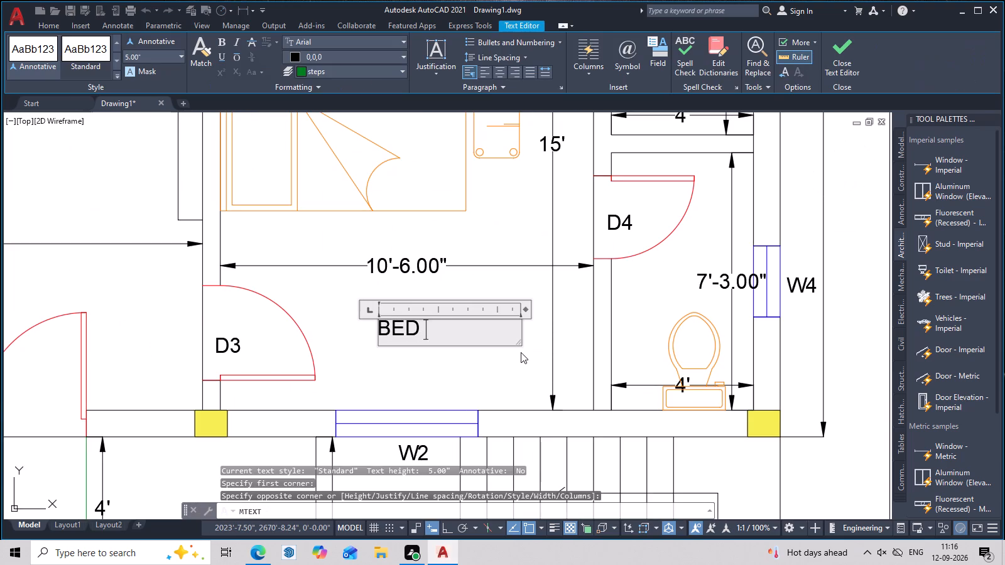
type("ROO")
key("m")
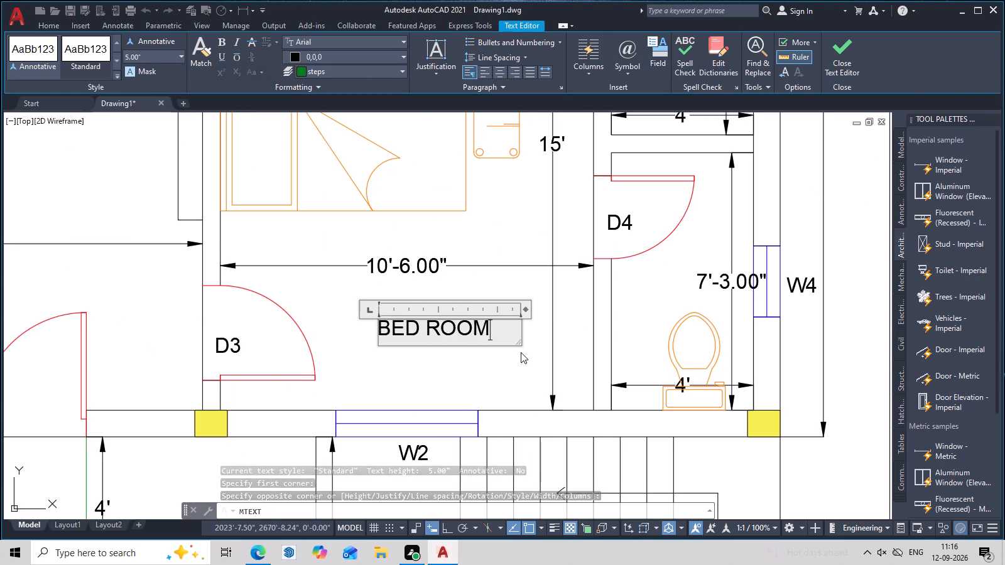
left_click(521, 352)
Add a multiline text label TOILET in the lower bathroom, between door D4 and the toilet fixture.
middle_click_drag(545, 349, 380, 417)
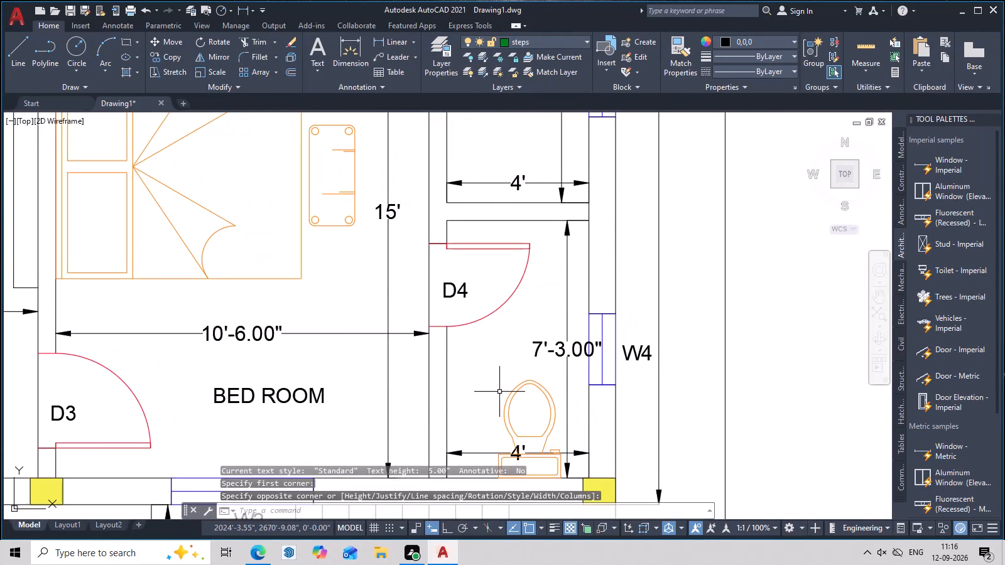
scroll(499, 391, "up", 1)
type("T")
key("space")
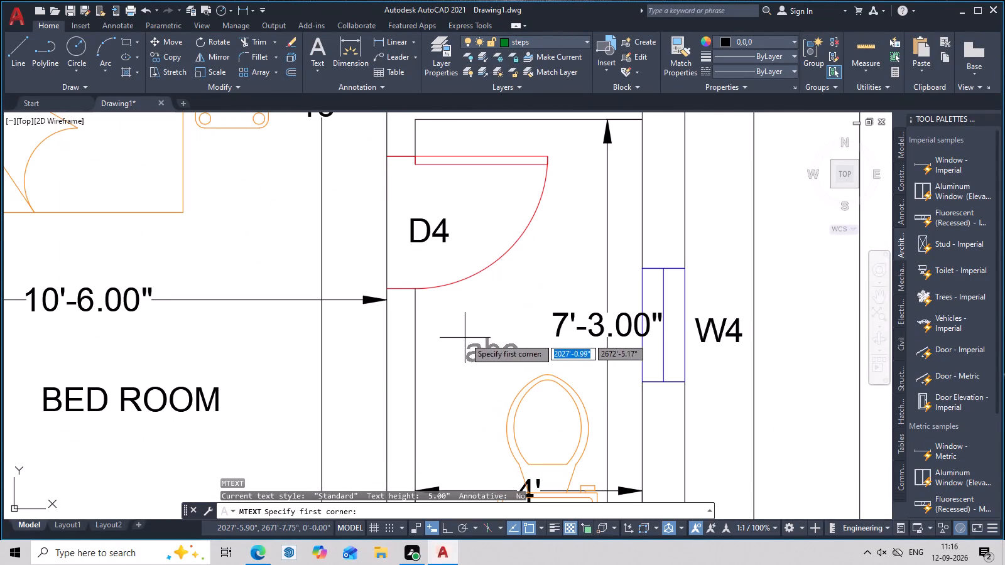
double_click(443, 330)
left_click(539, 366)
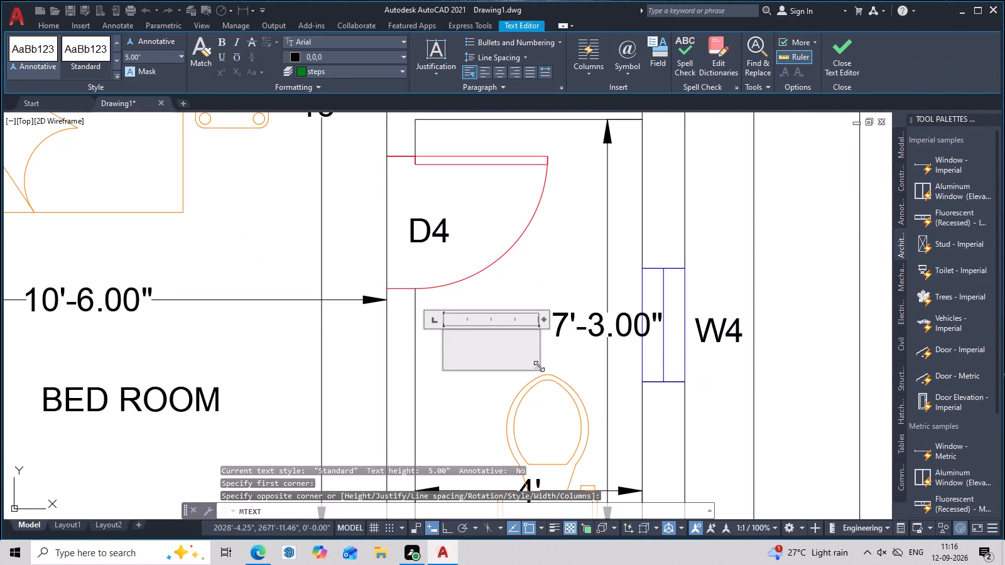
type("TOIL")
type("ET")
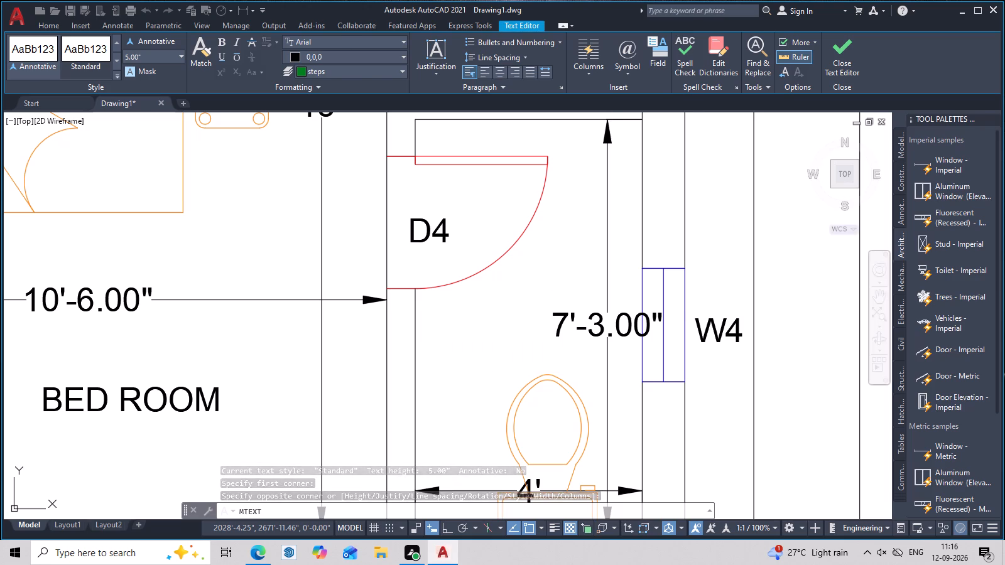
left_click(557, 271)
Add a multiline text label TOILET in the upper bathroom, between door D5 and the 4' width dimension.
scroll(563, 271, "down", 2)
middle_click_drag(564, 271, 476, 463)
scroll(480, 347, "up", 2)
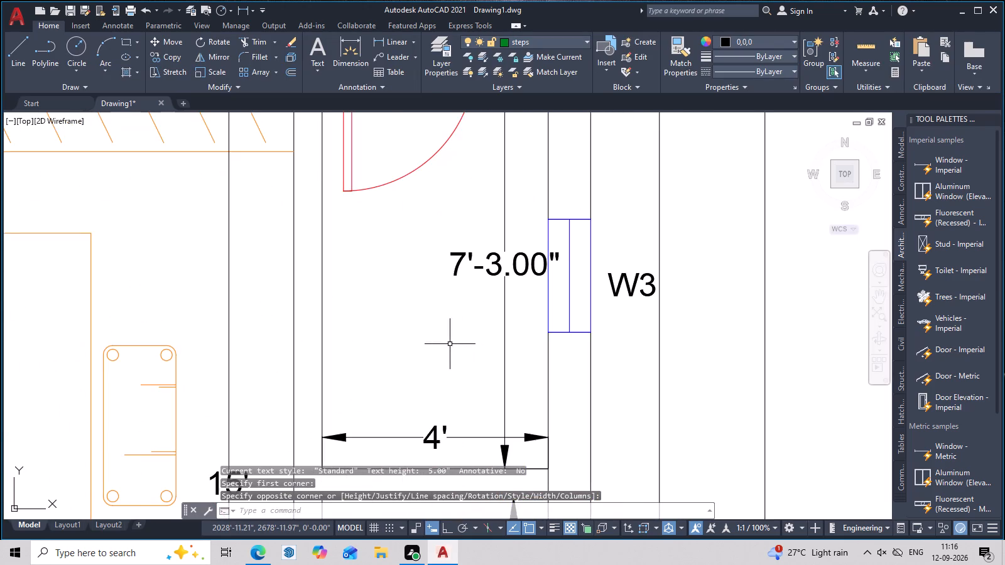
middle_click_drag(449, 344, 493, 352)
type("T")
key("space")
left_click(404, 351)
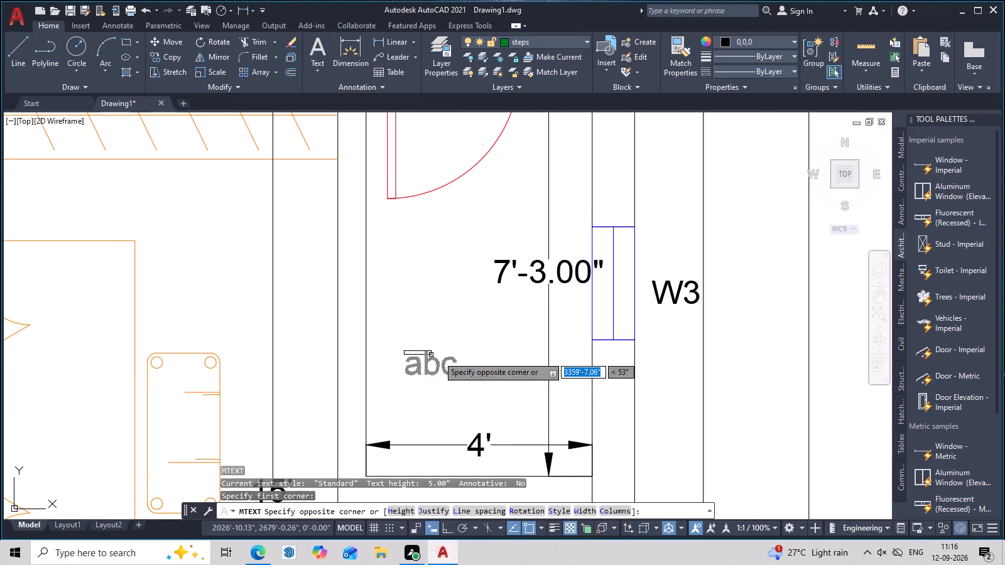
double_click(521, 384)
type("TOI")
key("l")
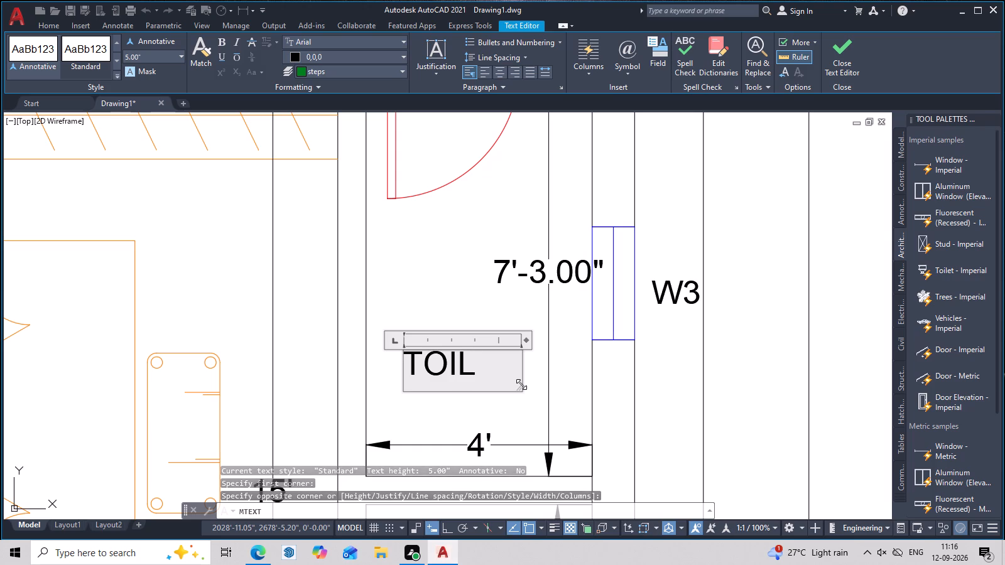
type("ET")
key("space")
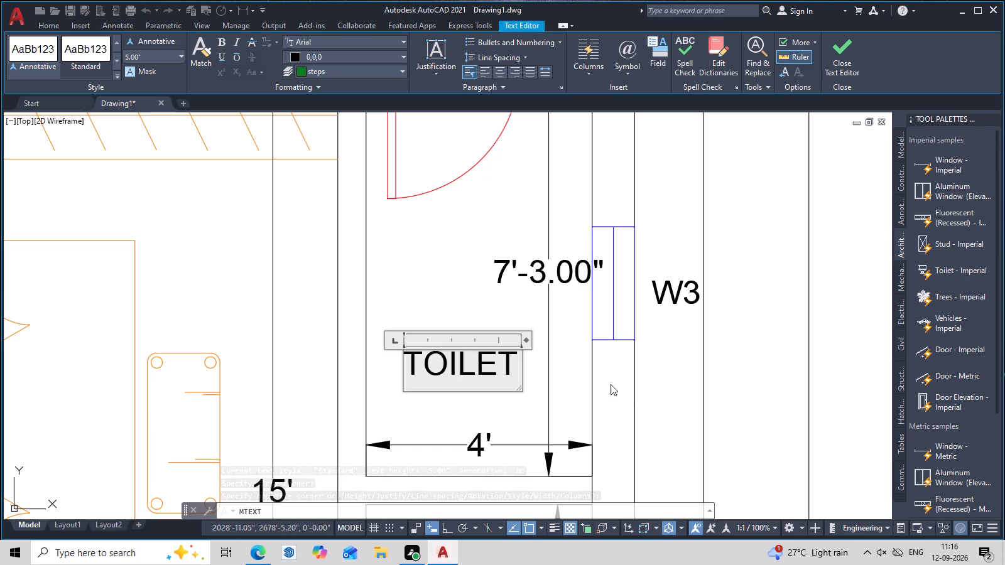
left_click(678, 385)
Add a multiline text label WARDROBE in the empty space outside the plan, to the right of the upper bedroom.
scroll(673, 385, "down", 4)
middle_click_drag(679, 405, 647, 349)
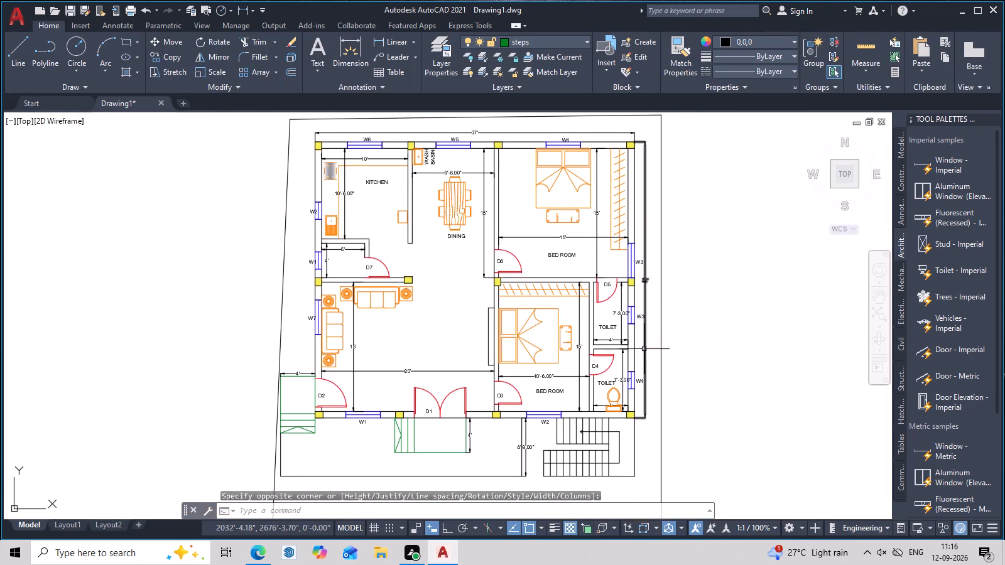
scroll(621, 253, "up", 2)
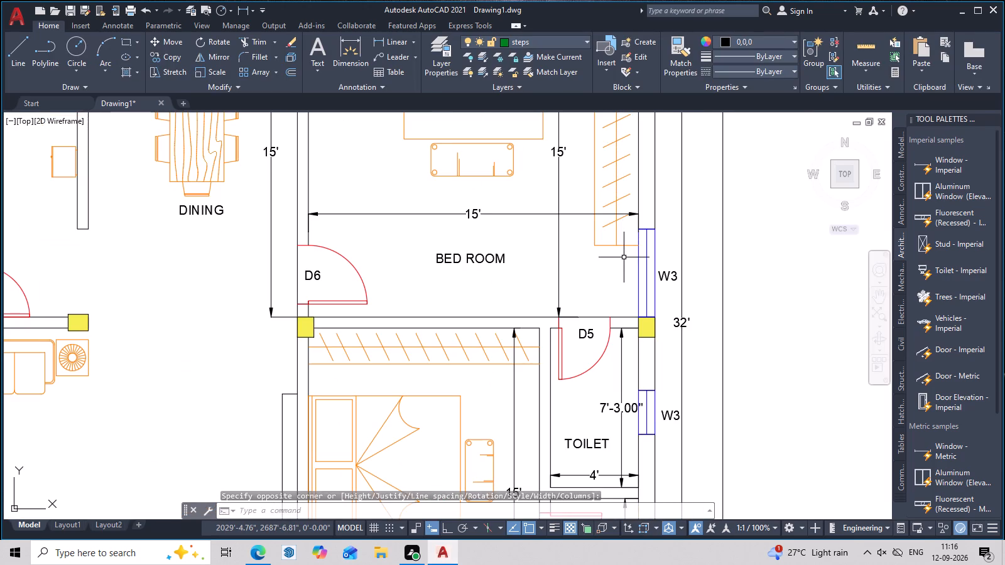
middle_click_drag(614, 245, 437, 316)
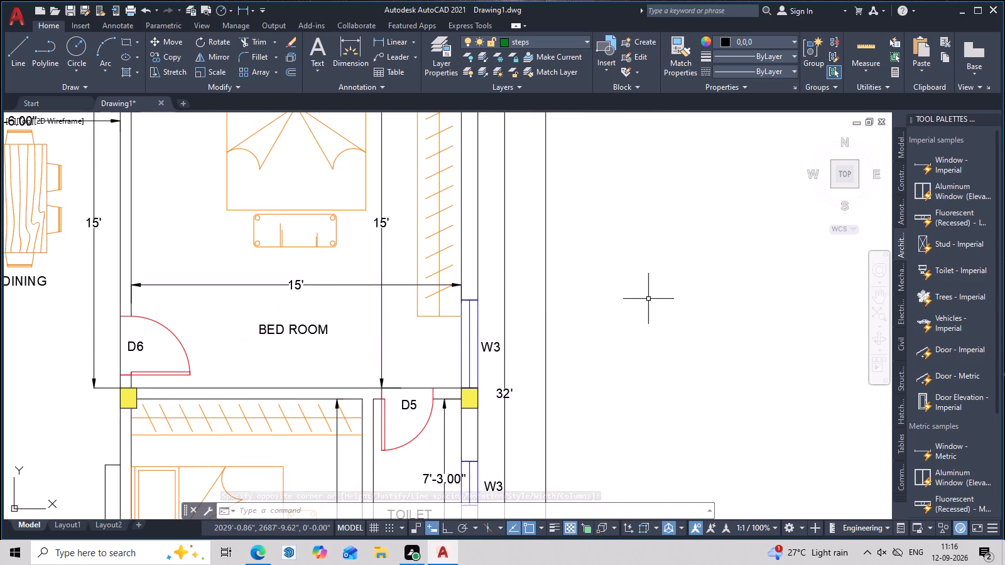
left_click(649, 299)
key("Escape")
type("T")
key("space")
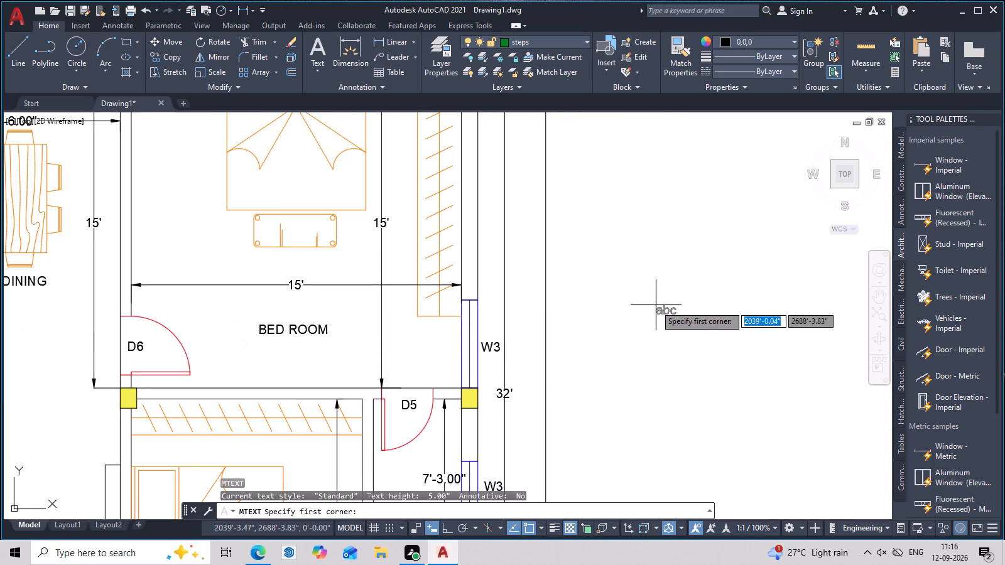
left_click(654, 305)
left_click(701, 328)
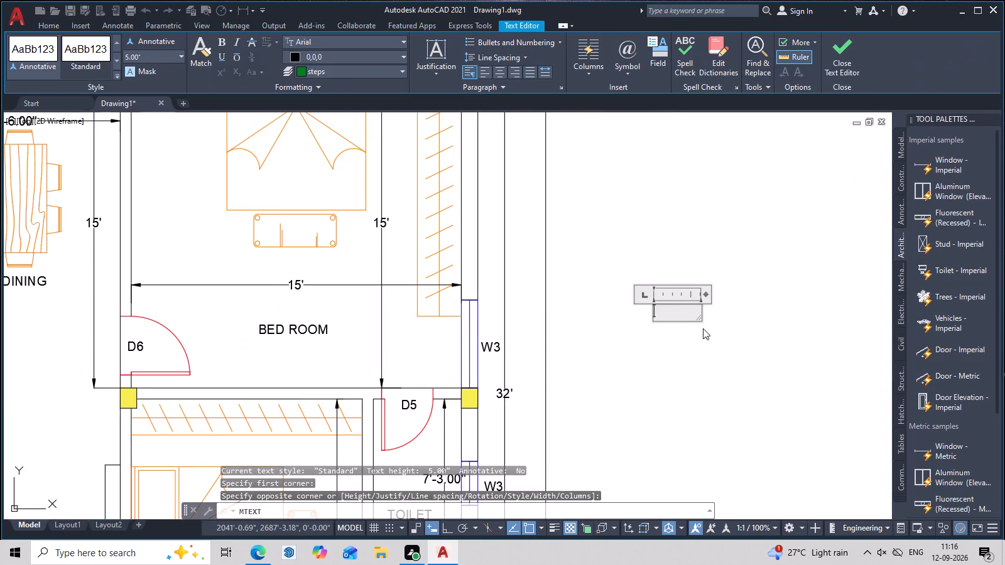
type("WA")
key("r")
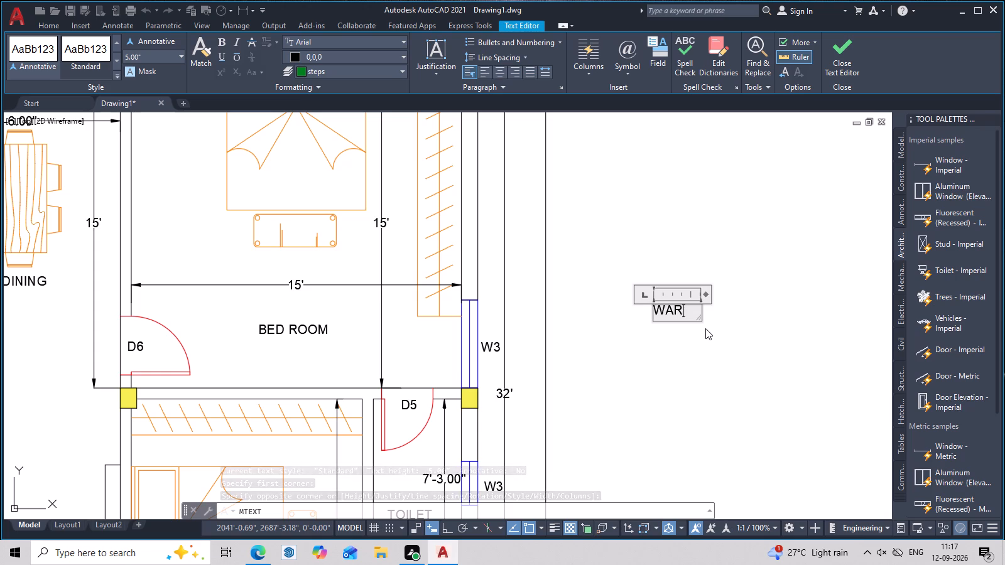
key("d")
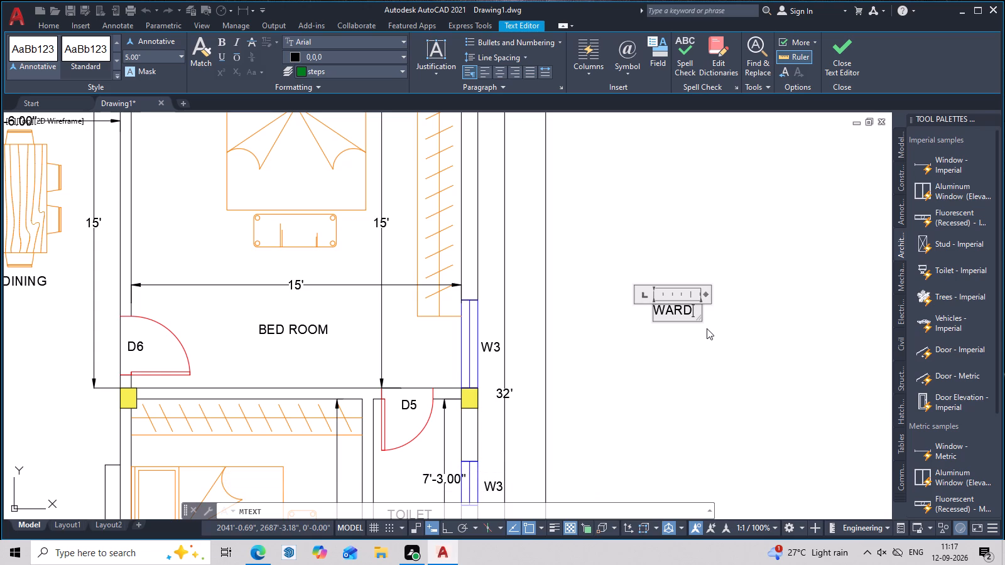
key("r")
key("o")
type("BE")
left_click(784, 329)
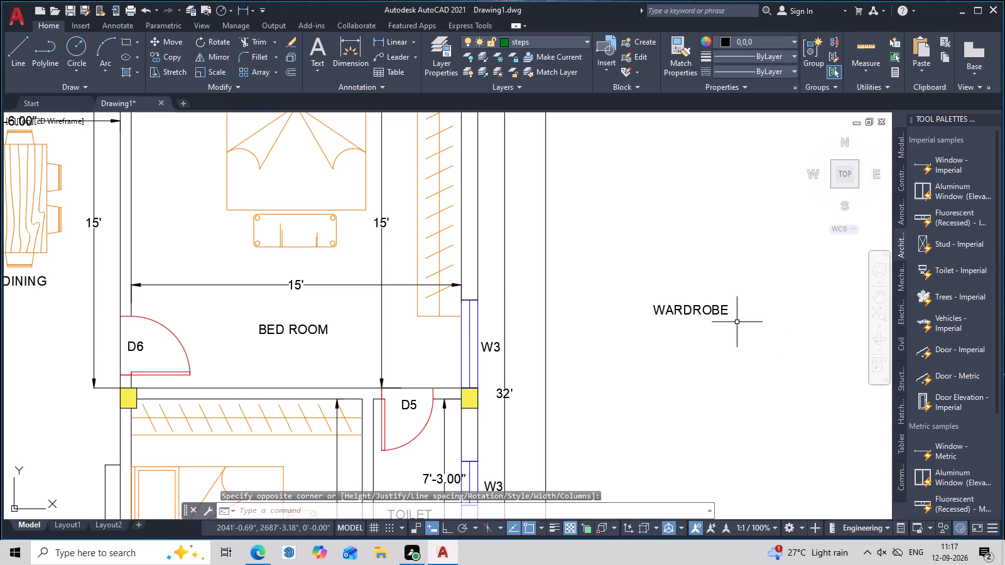
Rotate the WARDROBE label outside the plan about 90 degrees so it reads vertically.
left_click(725, 311)
type("RO")
key("space")
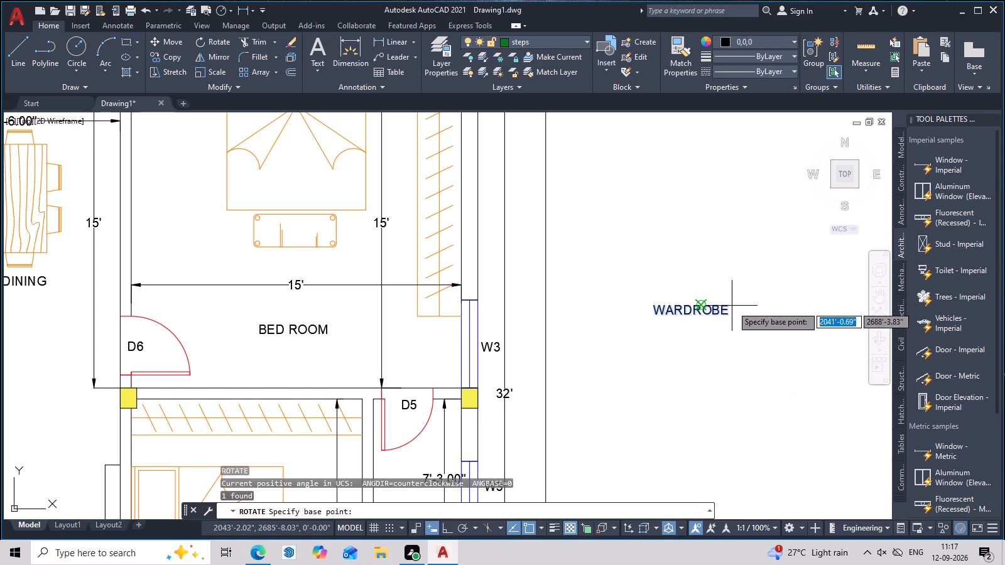
double_click(726, 306)
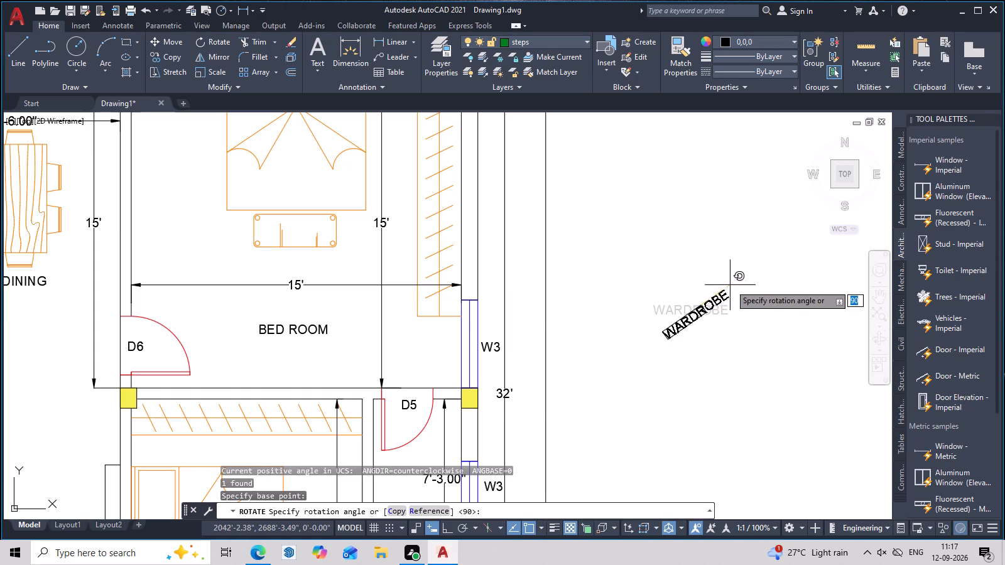
left_click(702, 257)
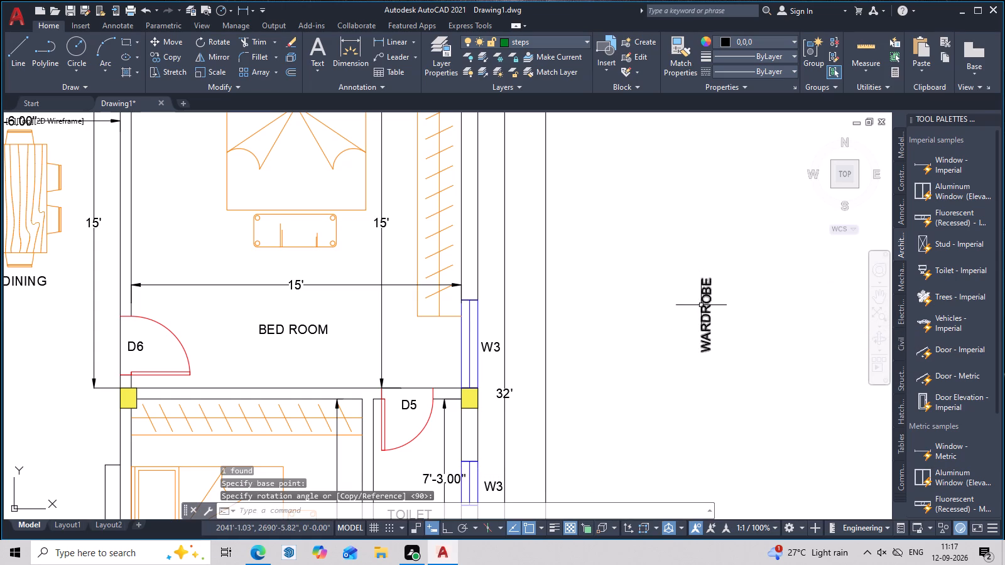
Copy the vertical WARDROBE label into the upper bedroom, between the 15' vertical dimension line and the hatched wardrobe.
left_click(709, 308)
type("CO")
key("space")
scroll(745, 343, "up", 3)
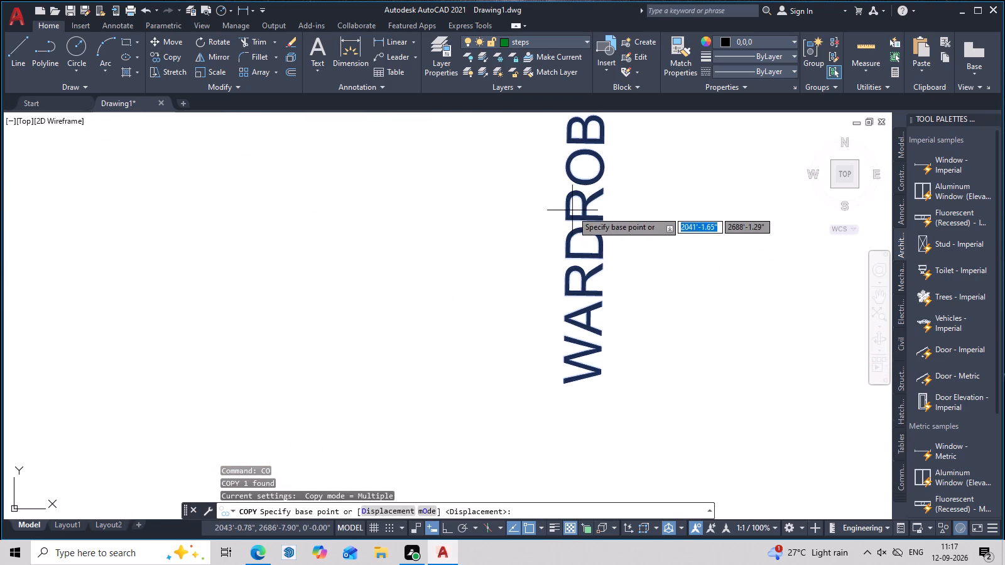
left_click(567, 217)
scroll(474, 226, "down", 3)
middle_click_drag(443, 244, 810, 442)
scroll(538, 286, "up", 1)
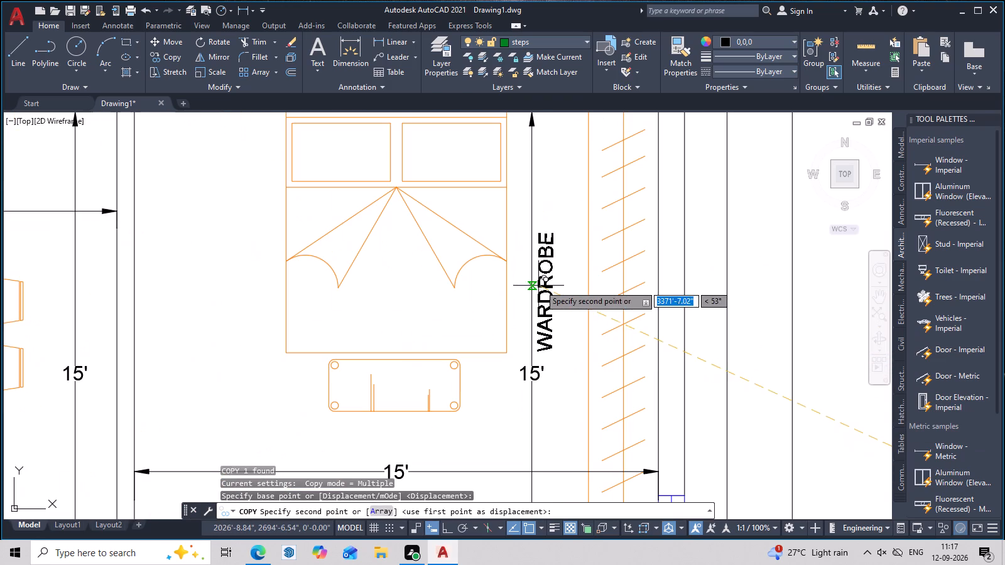
left_click(562, 283)
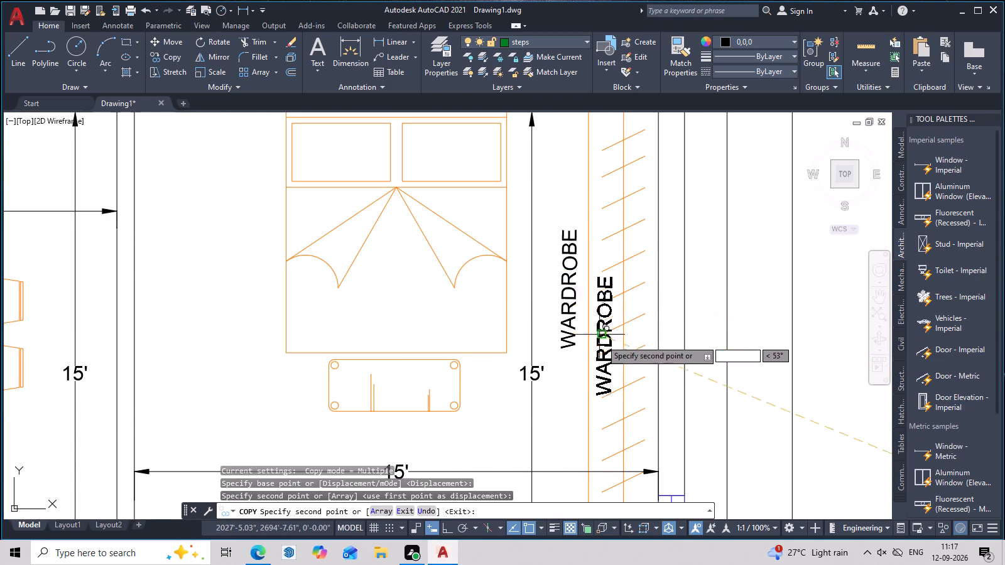
scroll(602, 350, "down", 2)
middle_click_drag(629, 422, 643, 187)
middle_click_drag(617, 384, 625, 303)
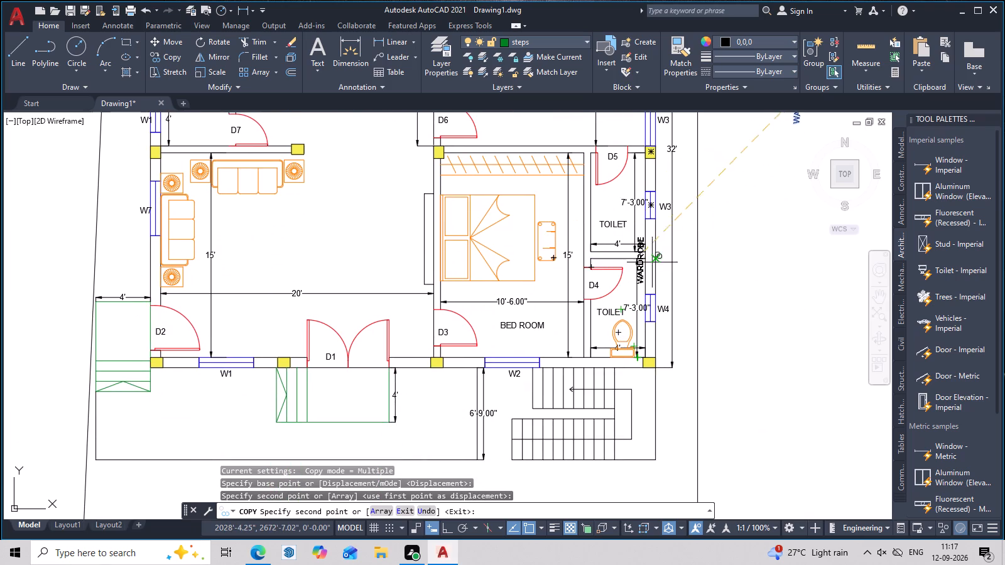
key("Escape")
Rotate the spare vertical WARDROBE label outside the plan back to horizontal.
middle_click(782, 297)
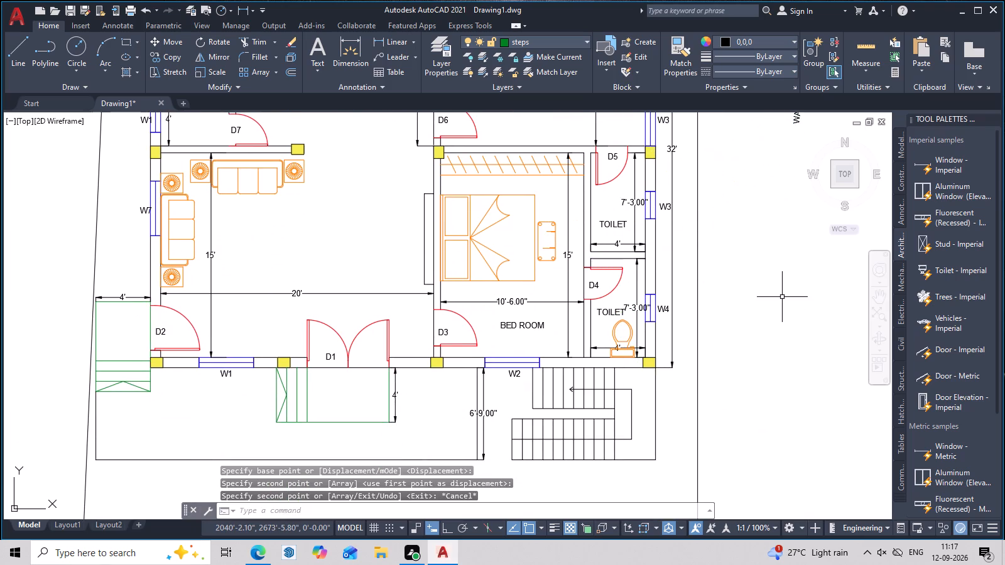
scroll(782, 297, "down", 2)
middle_click_drag(785, 296, 609, 316)
scroll(603, 250, "up", 2)
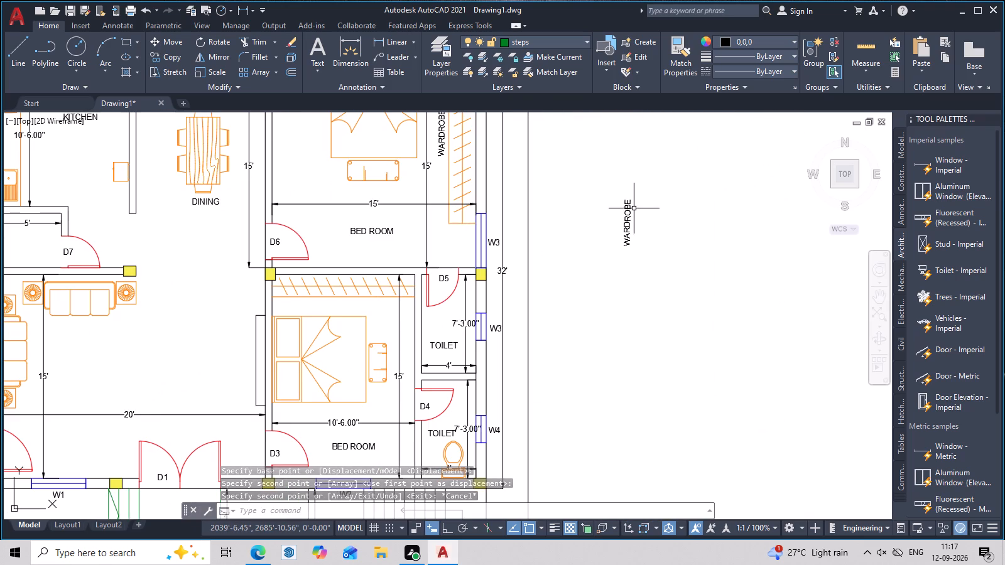
double_click(629, 202)
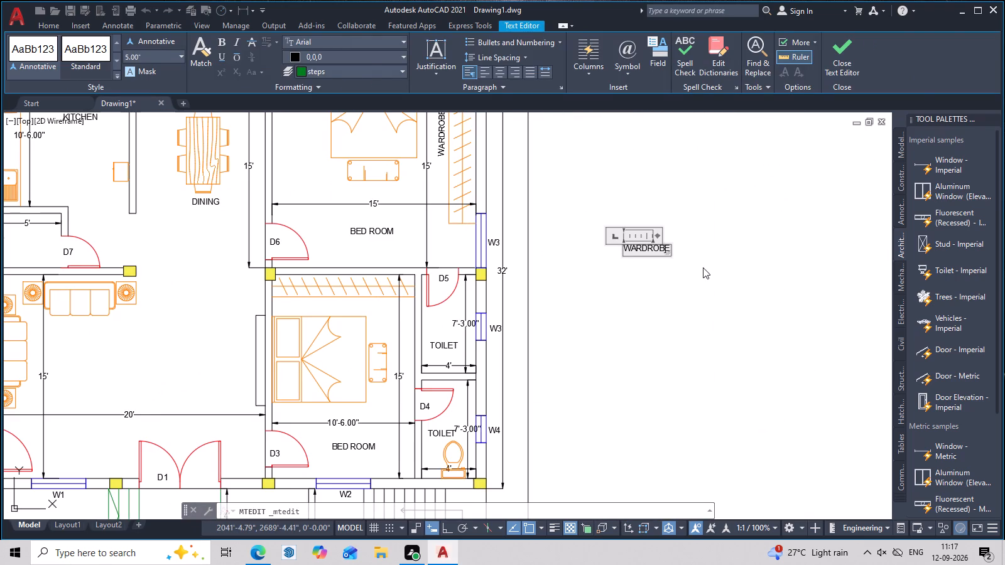
double_click(700, 265)
left_click(631, 204)
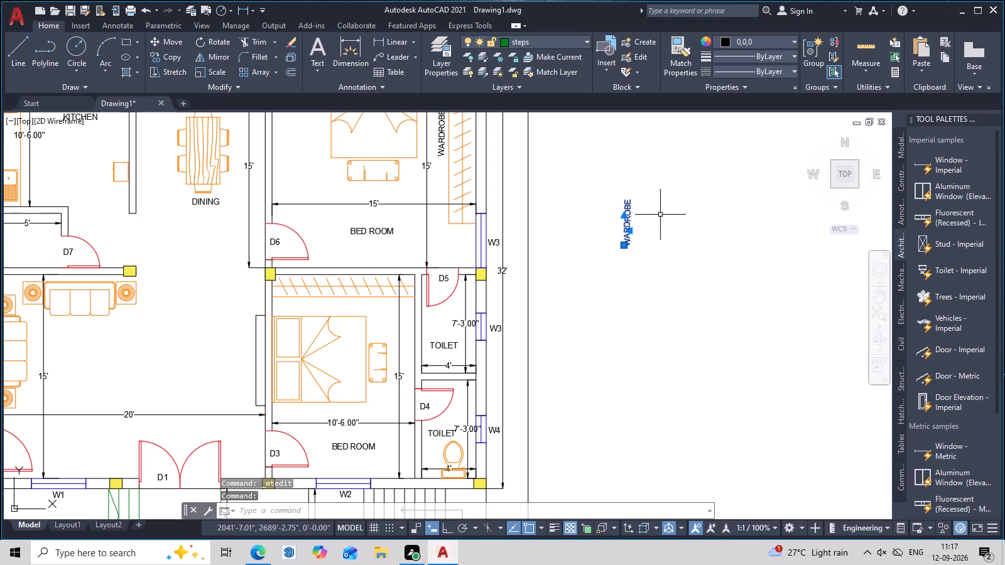
type("RO")
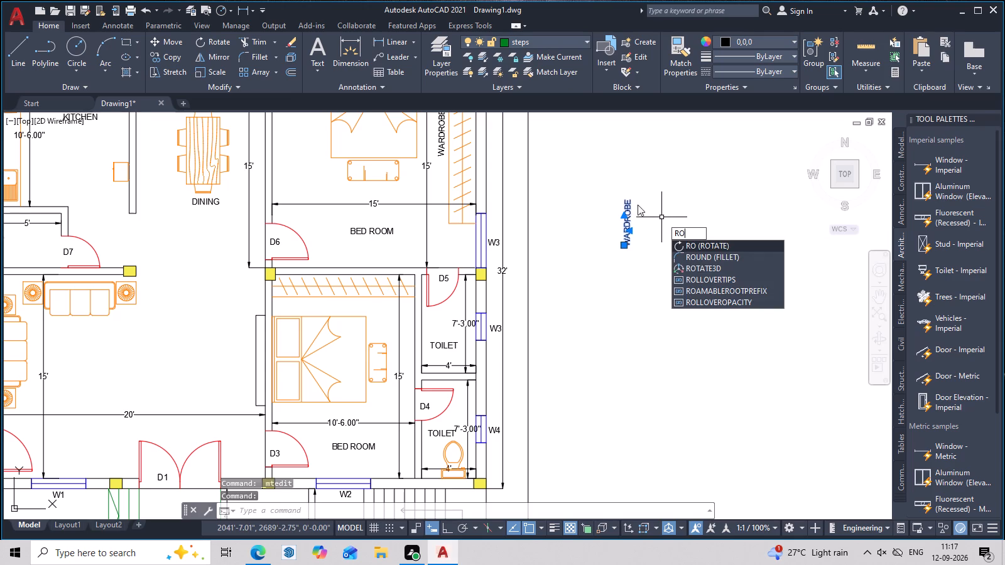
key("space")
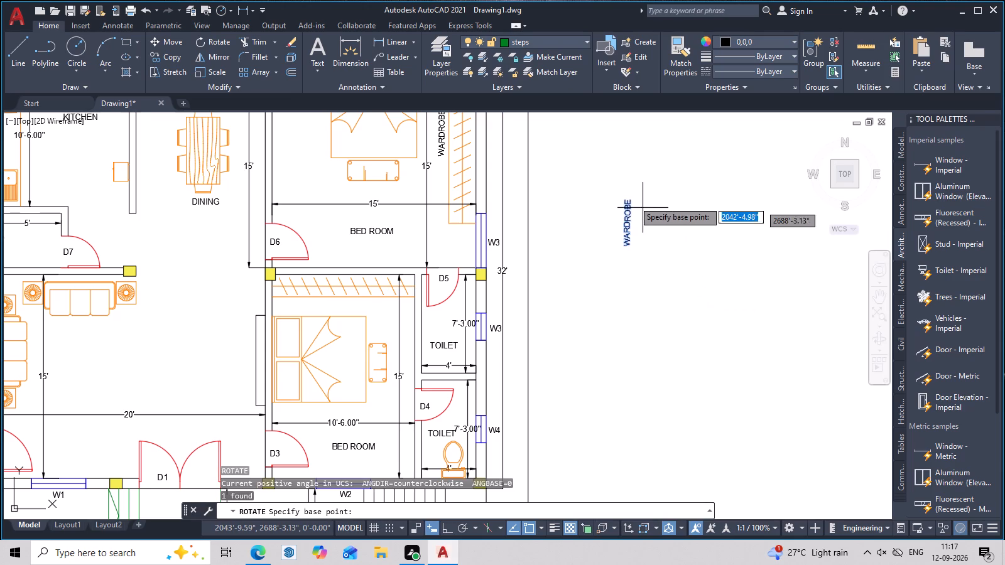
left_click(626, 200)
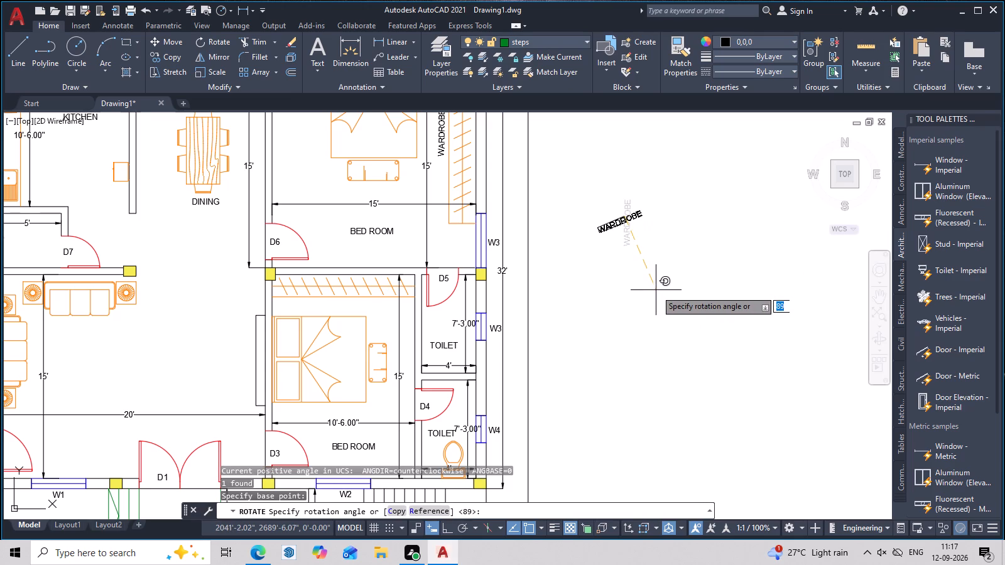
key("F8")
left_click(656, 290)
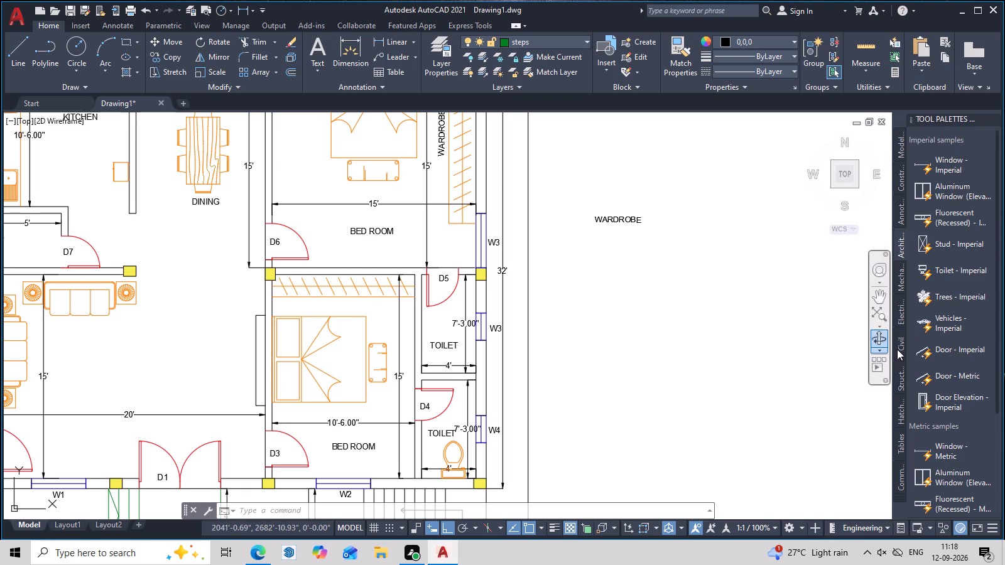
Copy the horizontal WARDROBE label into the lower bedroom, between the hatched wardrobe and the bed.
left_click(614, 220)
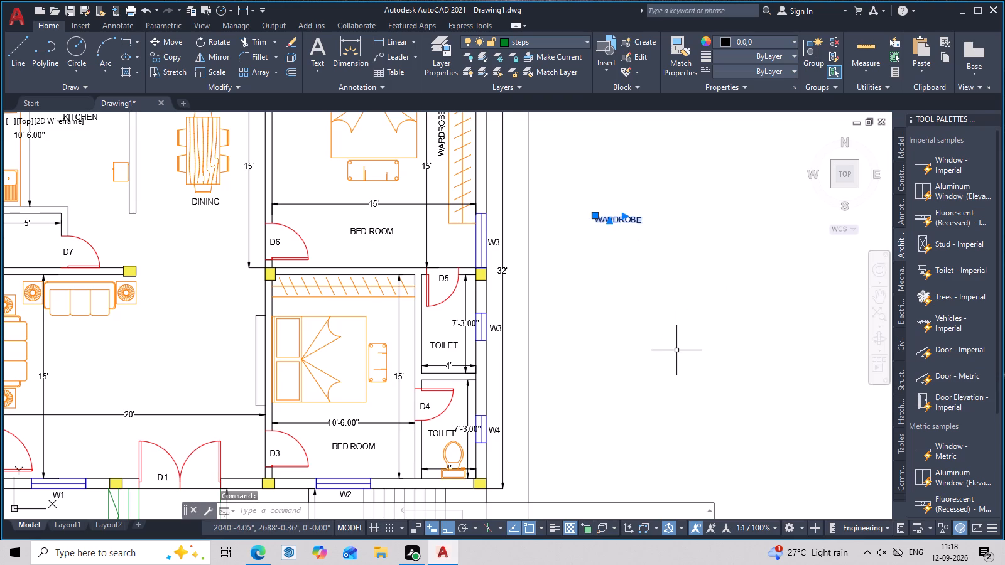
type("CO")
key("space")
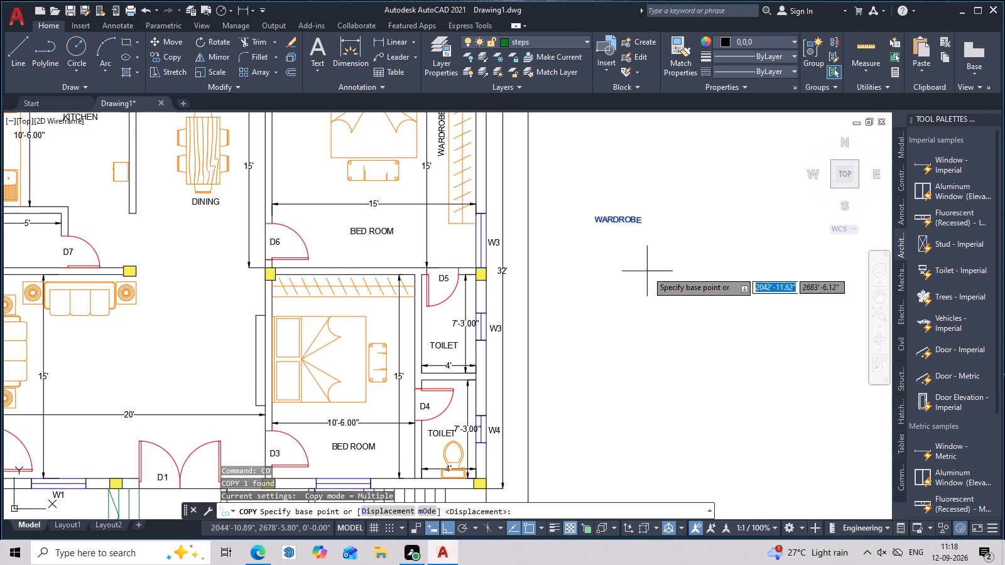
scroll(648, 214, "up", 3)
left_click(528, 244)
scroll(405, 359, "down", 2)
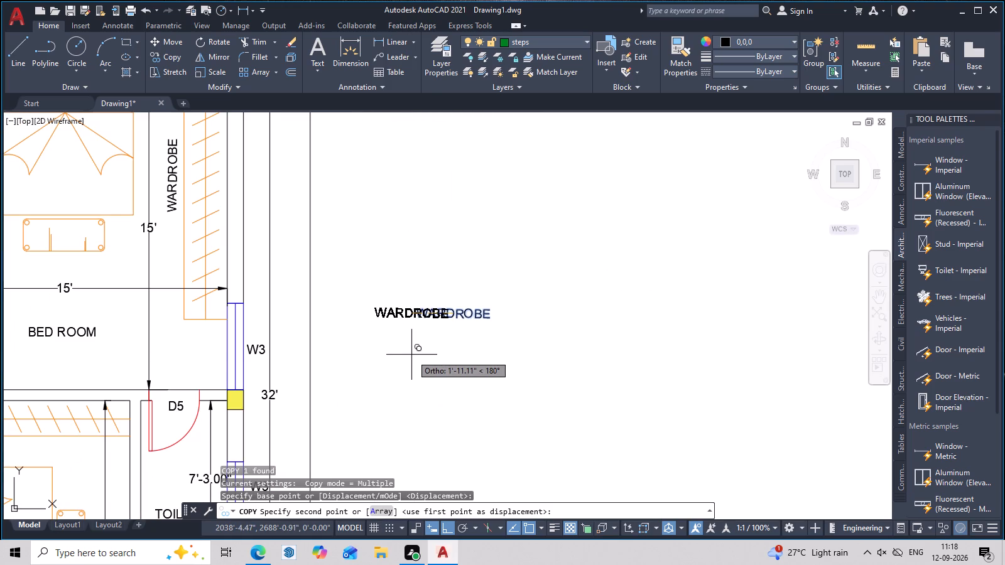
middle_click_drag(464, 354, 655, 286)
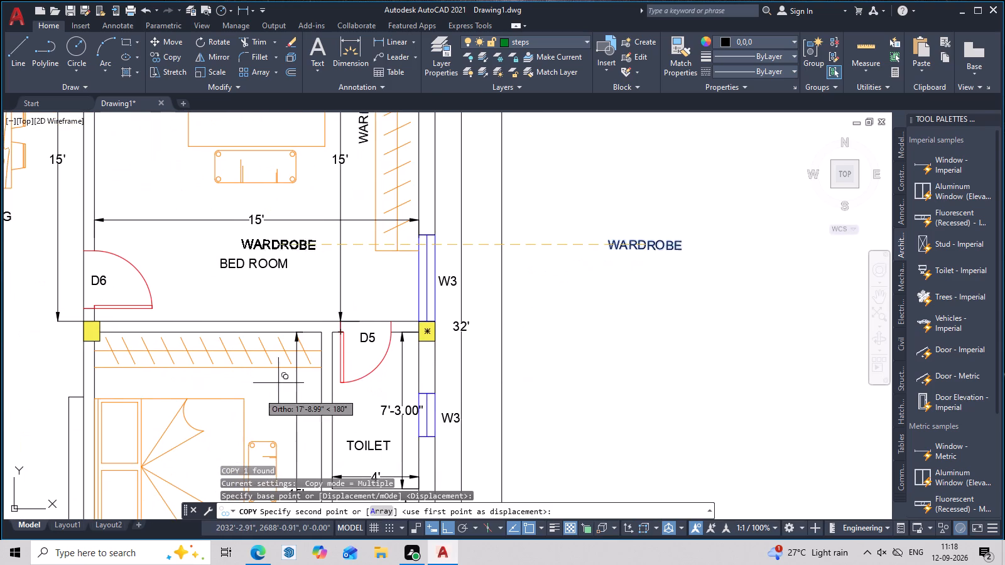
key("F8")
middle_click_drag(254, 404, 412, 276)
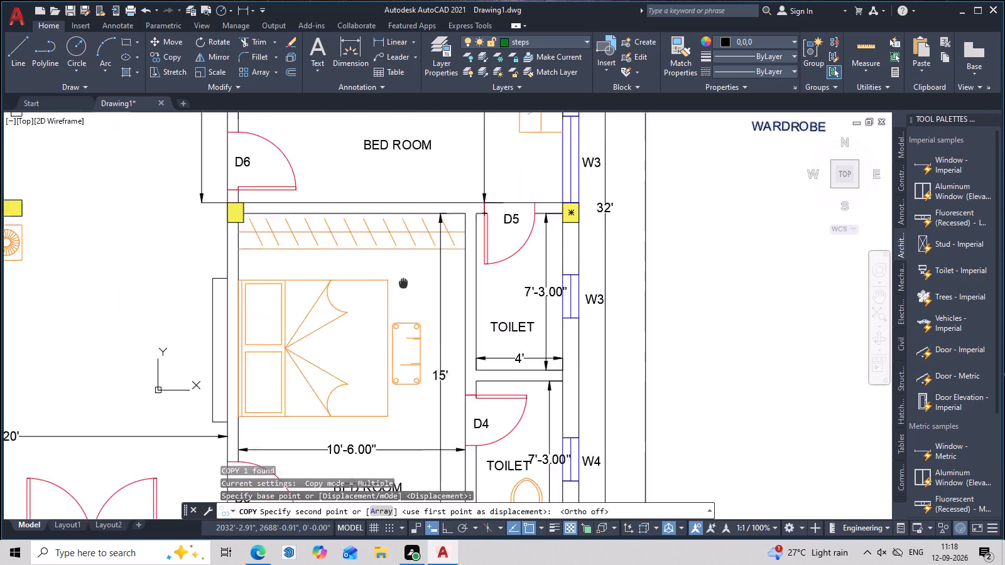
middle_click_drag(412, 276, 422, 271)
scroll(376, 248, "up", 2)
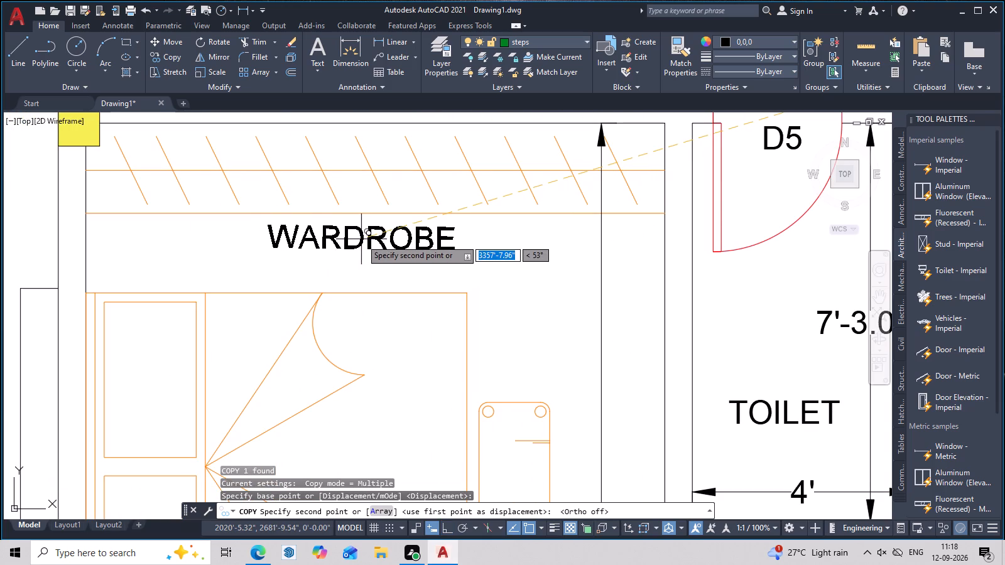
left_click(361, 239)
key("Escape")
Delete the spare WARDROBE label from the empty space outside the plan.
scroll(508, 333, "down", 3)
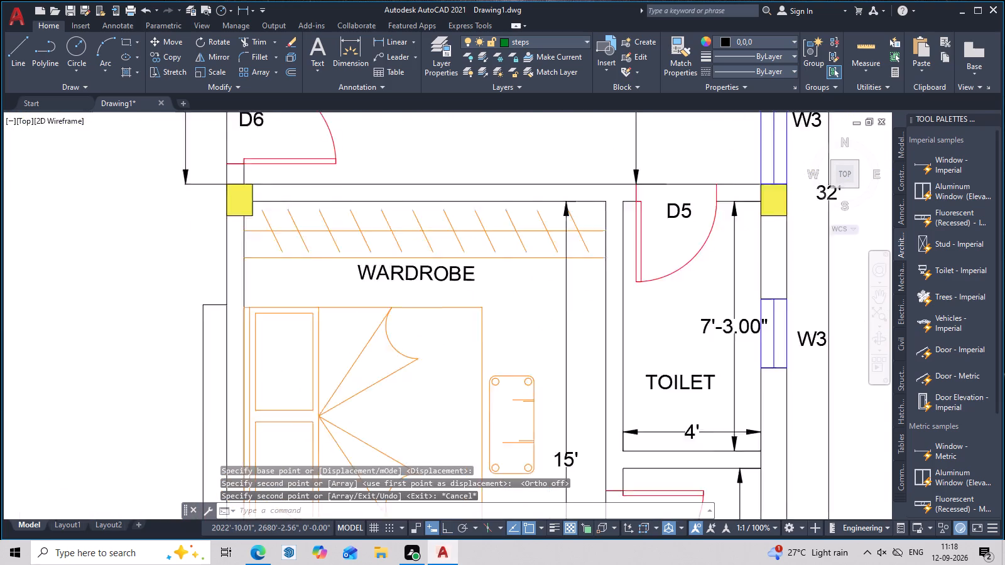
middle_click_drag(554, 336, 374, 362)
left_click(583, 210)
left_click_drag(575, 220, 529, 326)
left_click(608, 205)
left_click_drag(603, 210, 558, 285)
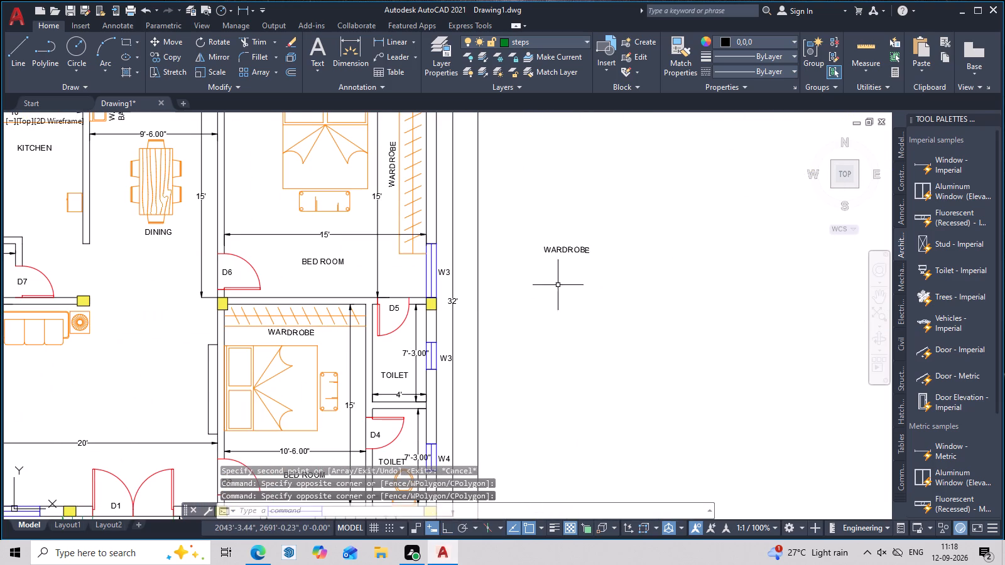
left_click_drag(558, 285, 555, 289)
left_click(555, 289)
key("Escape")
left_click(607, 225)
left_click_drag(604, 225, 542, 277)
left_click(541, 277)
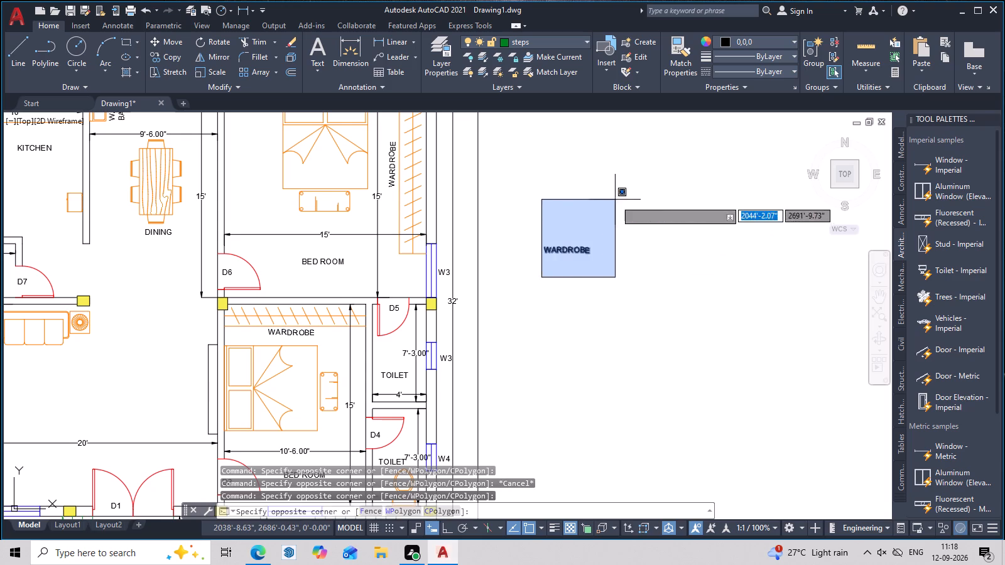
left_click(615, 200)
key("Delete")
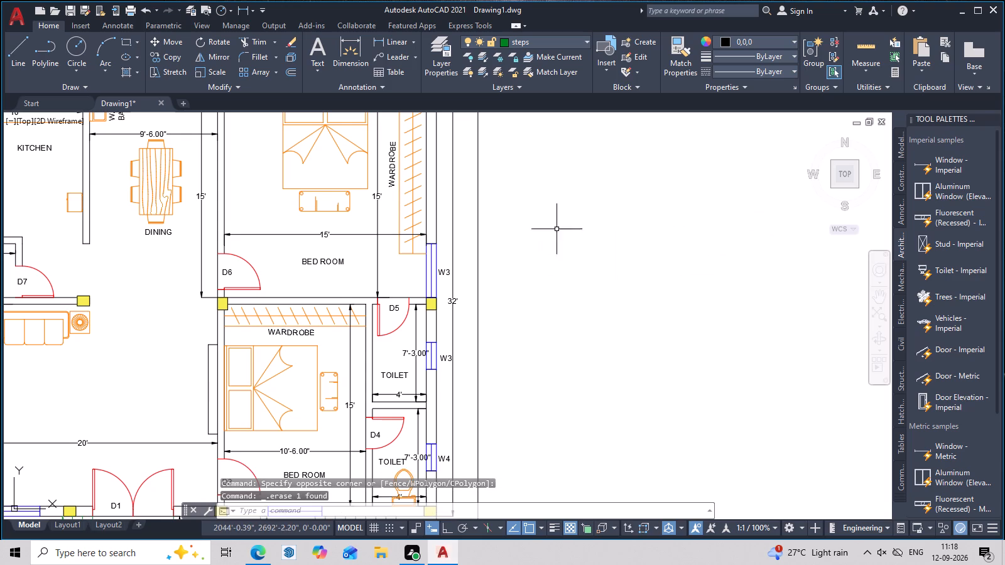
Review the labelled floor plan, examining the rooms, living area, entrance steps, front yard and staircase.
middle_click_drag(469, 271, 732, 305)
middle_click_drag(363, 356, 518, 359)
scroll(518, 359, "up", 2)
scroll(518, 359, "down", 3)
middle_click_drag(518, 359, 484, 223)
scroll(469, 241, "up", 3)
scroll(469, 241, "down", 2)
middle_click_drag(467, 257, 465, 343)
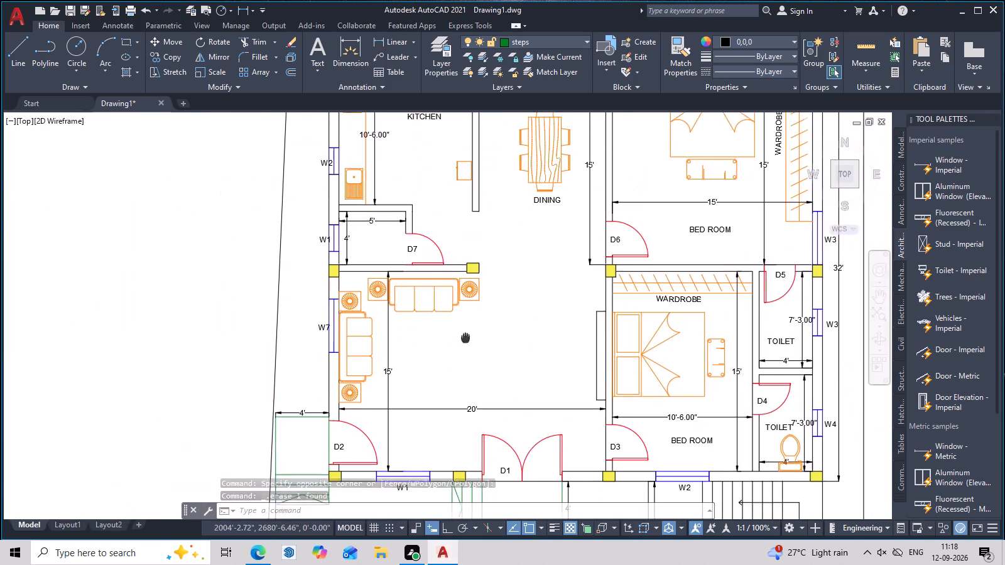
middle_click_drag(465, 343, 465, 347)
scroll(376, 392, "up", 3)
key("Escape")
scroll(459, 353, "down", 4)
middle_click_drag(525, 350, 486, 387)
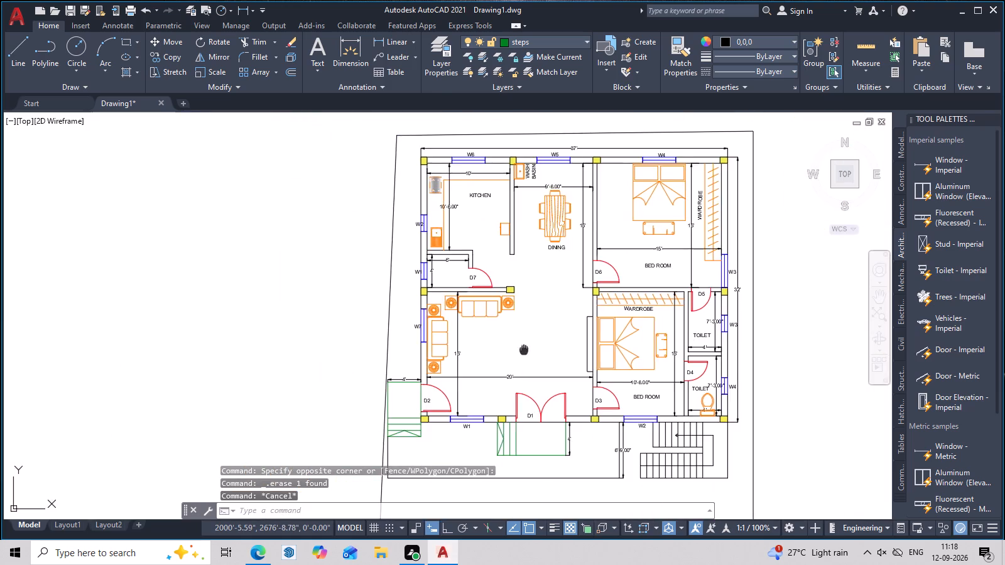
middle_click_drag(486, 387, 462, 433)
scroll(427, 241, "up", 3)
scroll(422, 295, "down", 3)
middle_click_drag(487, 372, 451, 178)
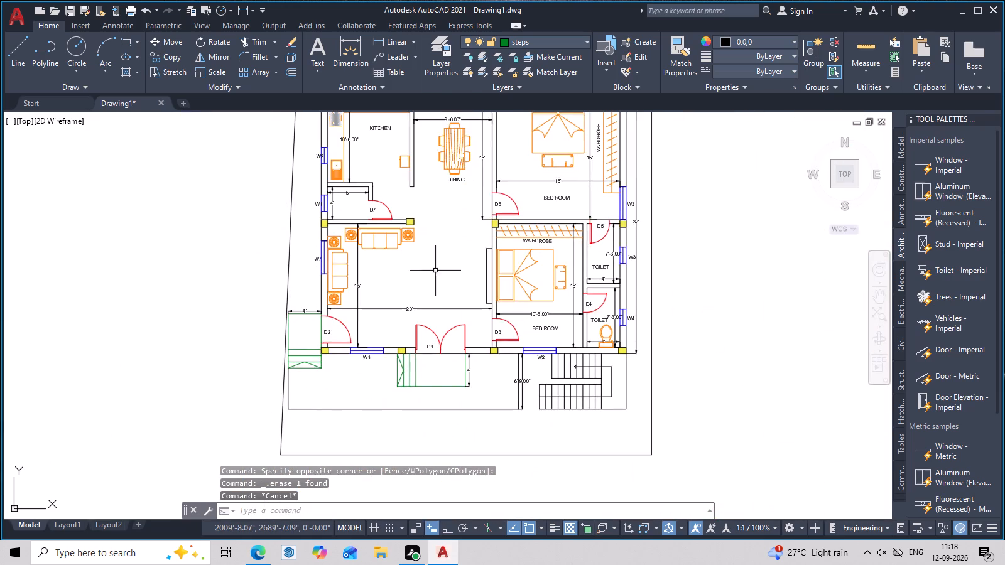
scroll(447, 376, "up", 3)
scroll(448, 376, "down", 3)
scroll(371, 382, "up", 3)
middle_click_drag(432, 417, 546, 404)
scroll(550, 402, "up", 3)
scroll(557, 400, "down", 3)
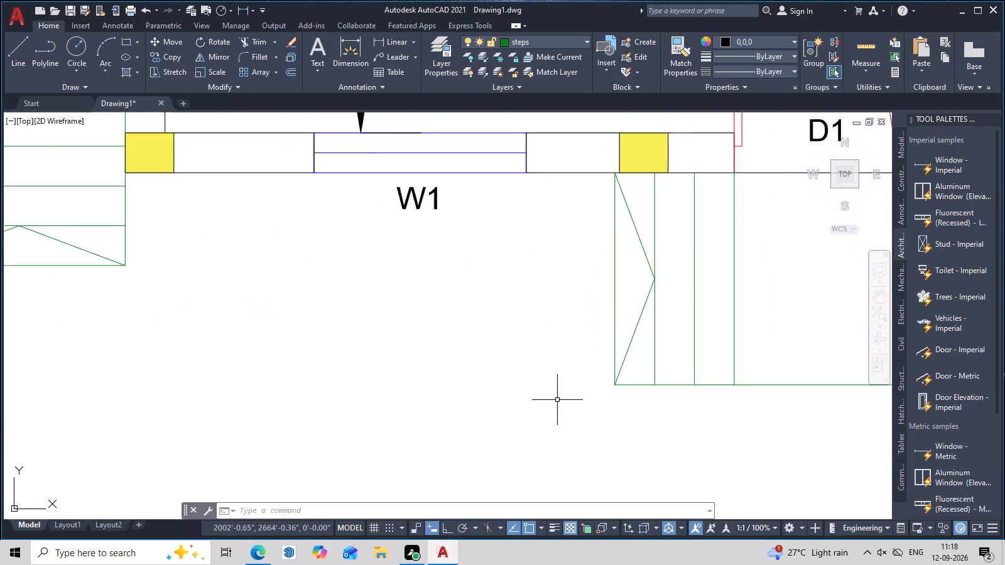
scroll(557, 400, "down", 3)
middle_click_drag(626, 412, 481, 449)
scroll(469, 452, "down", 1)
scroll(459, 451, "up", 7)
scroll(489, 381, "down", 2)
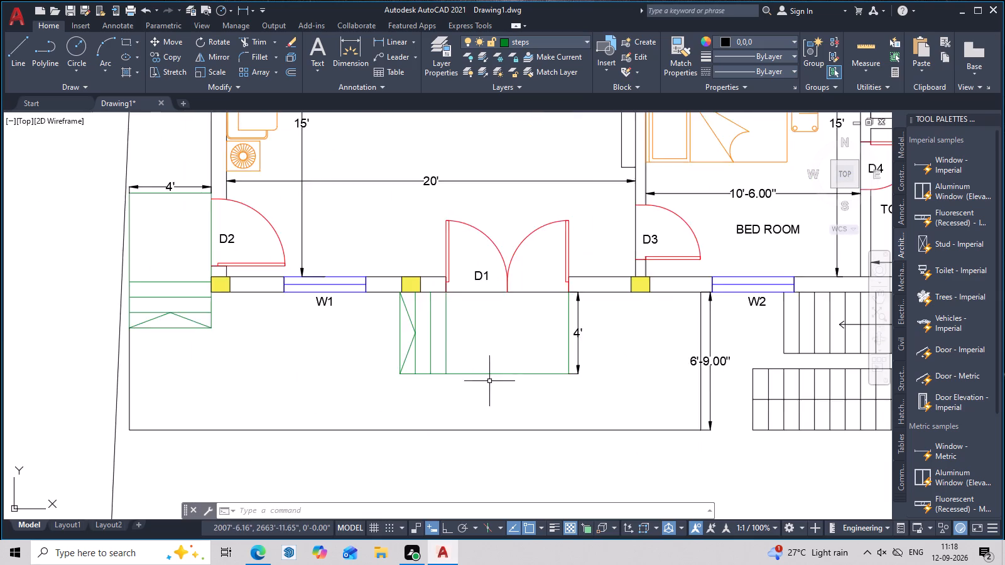
scroll(489, 381, "down", 6)
middle_click_drag(590, 392, 473, 419)
scroll(470, 419, "up", 3)
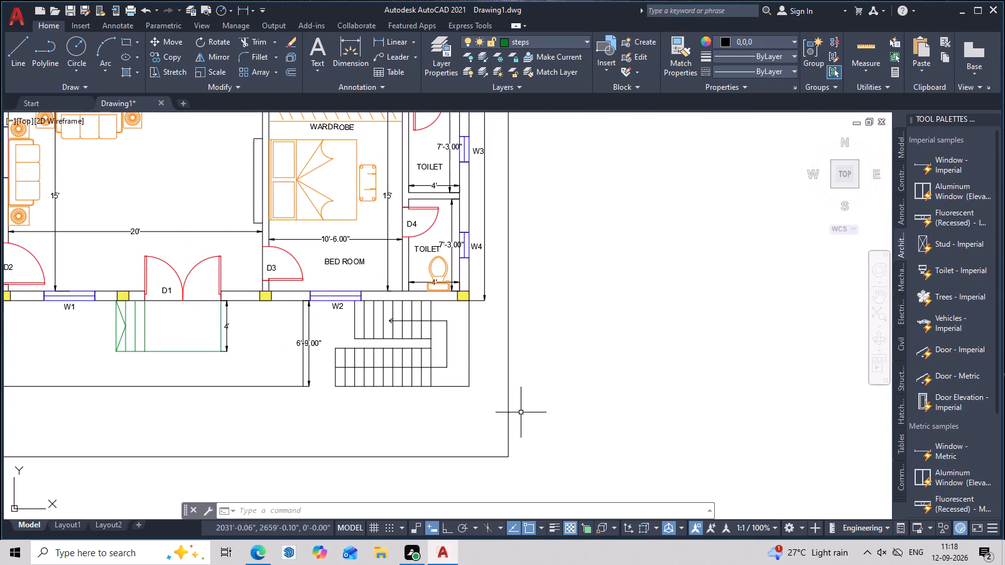
middle_click_drag(523, 412, 496, 439)
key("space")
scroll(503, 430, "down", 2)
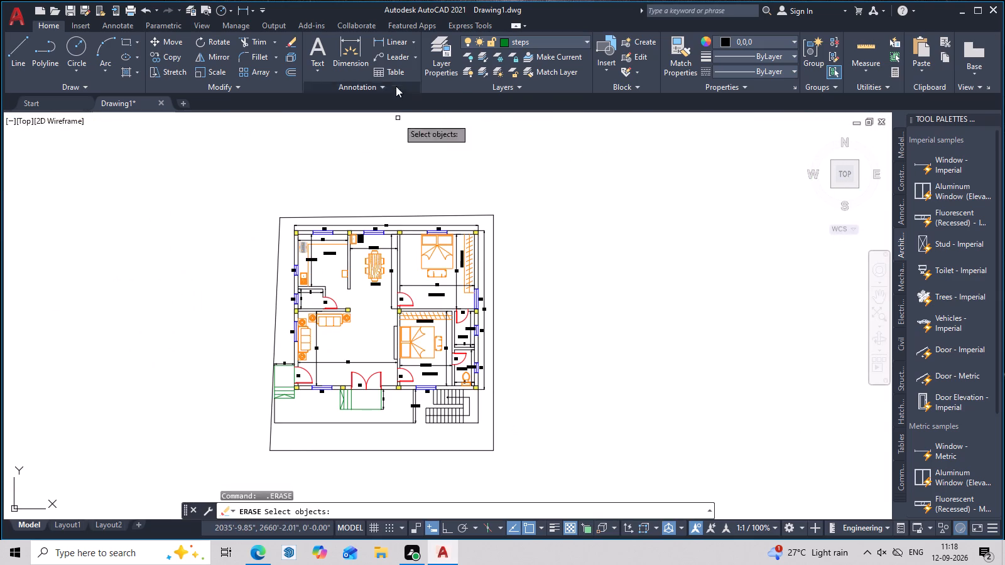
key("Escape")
Add a vertical linear dimension for the full length of the plot's east boundary, placed just outside the boundary line.
left_click(396, 41)
scroll(486, 223, "up", 2)
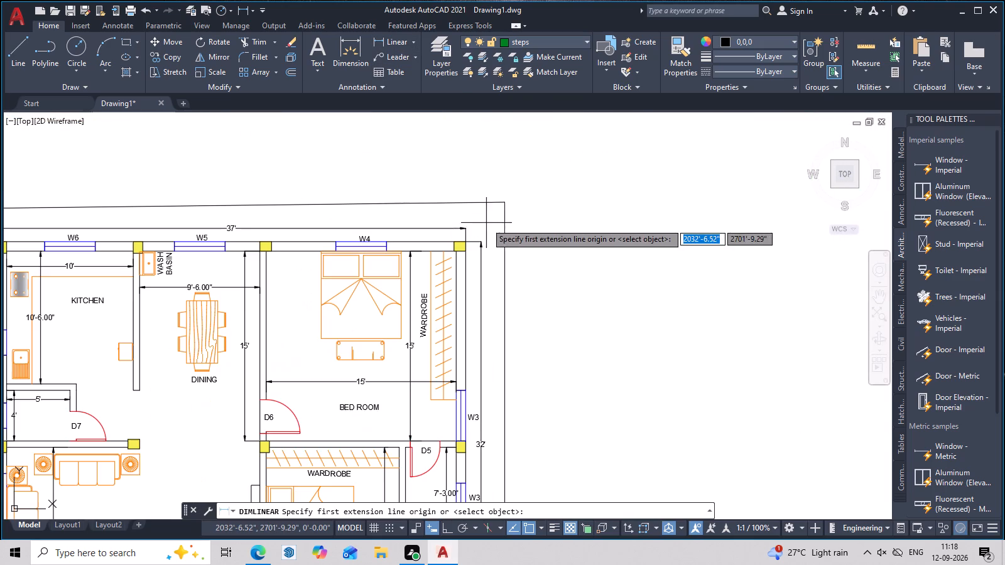
double_click(501, 202)
middle_click_drag(524, 337, 527, 121)
scroll(516, 249, "down", 2)
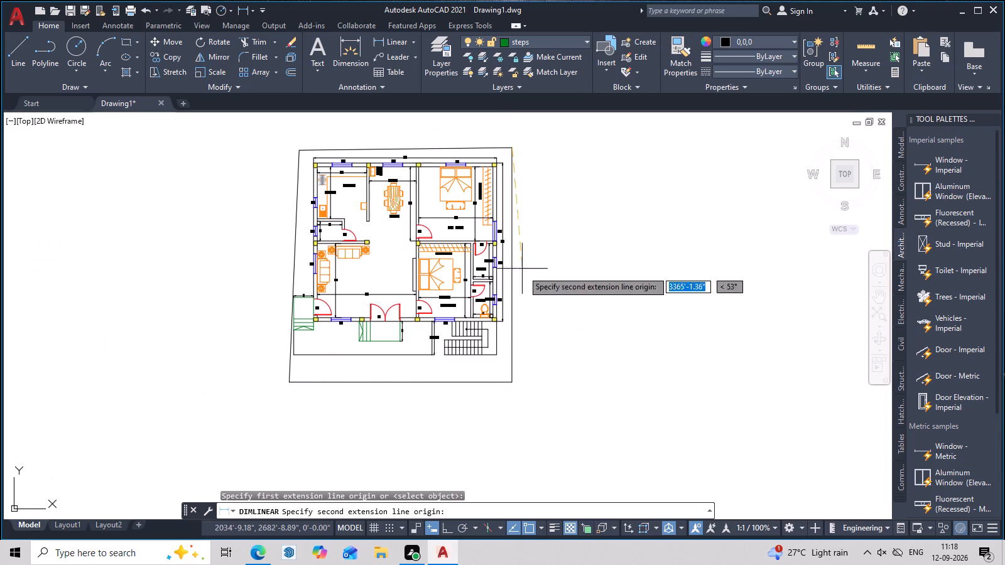
left_click(515, 383)
left_click(525, 382)
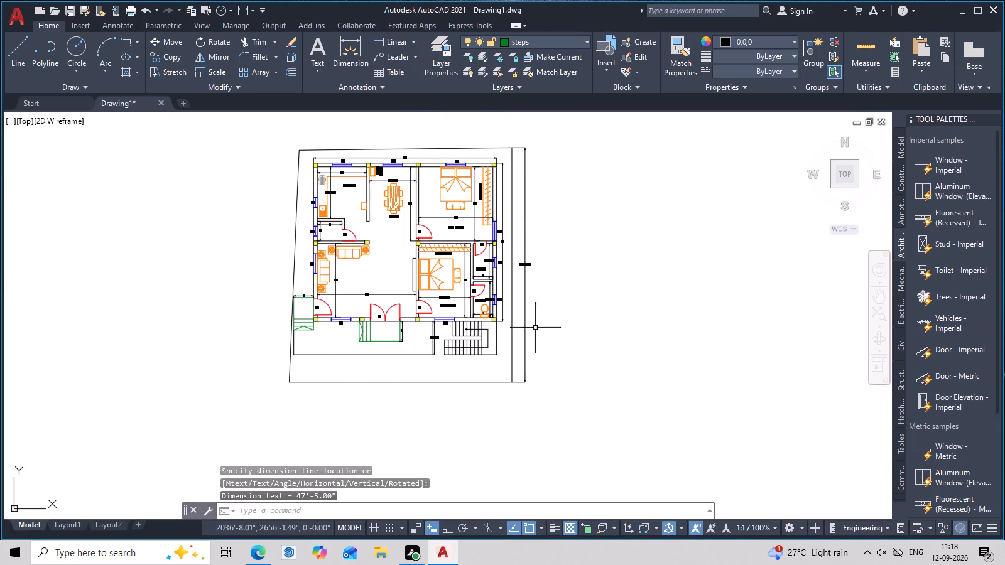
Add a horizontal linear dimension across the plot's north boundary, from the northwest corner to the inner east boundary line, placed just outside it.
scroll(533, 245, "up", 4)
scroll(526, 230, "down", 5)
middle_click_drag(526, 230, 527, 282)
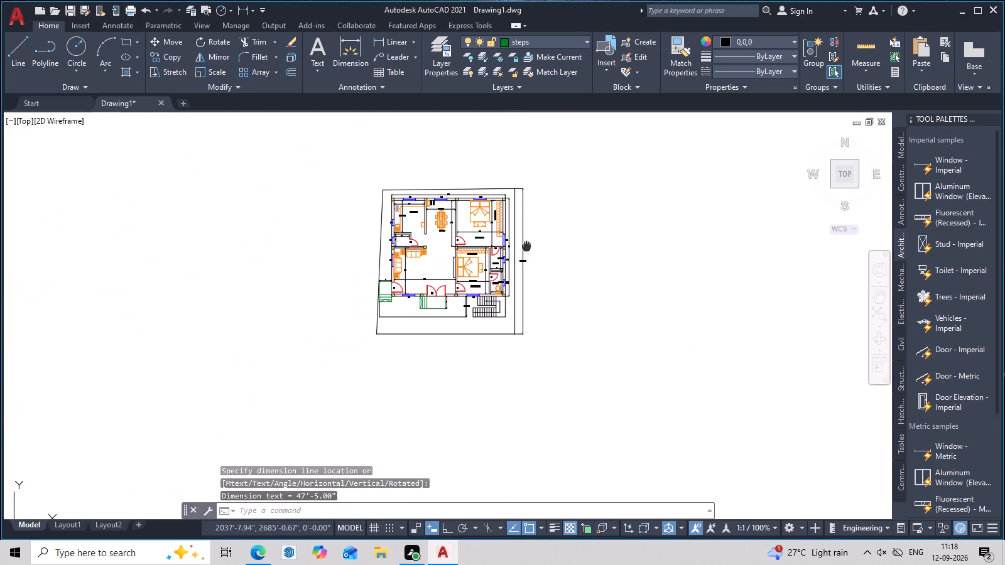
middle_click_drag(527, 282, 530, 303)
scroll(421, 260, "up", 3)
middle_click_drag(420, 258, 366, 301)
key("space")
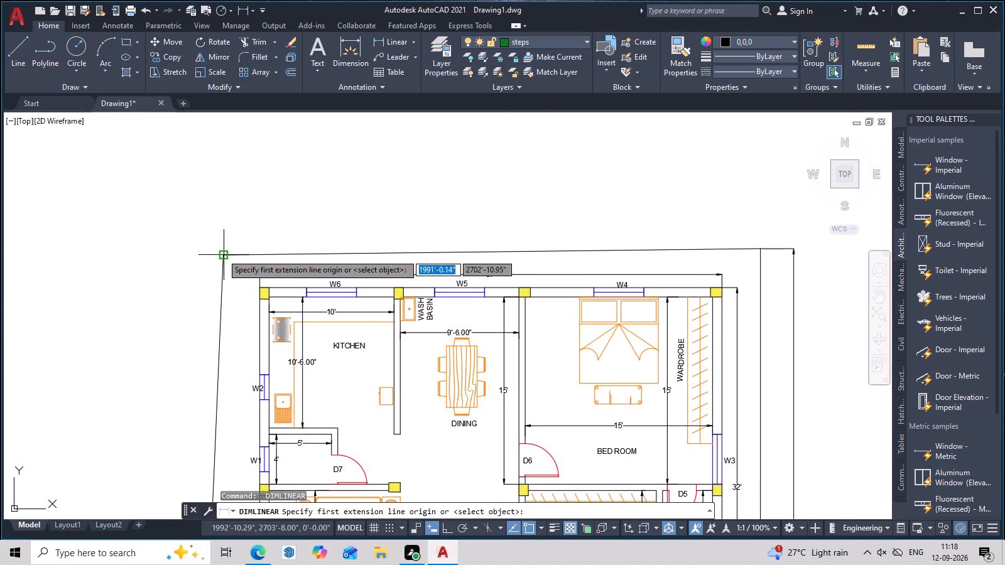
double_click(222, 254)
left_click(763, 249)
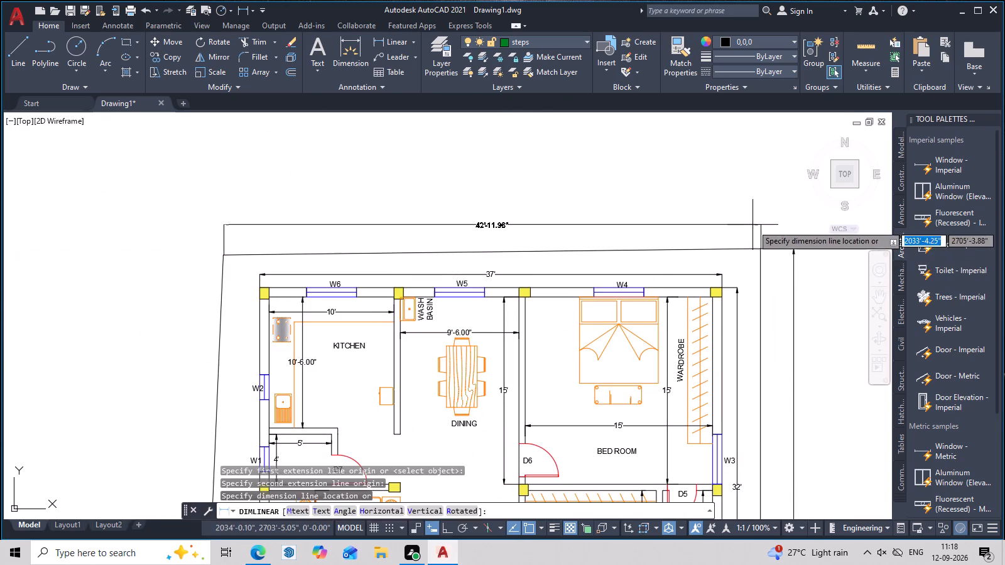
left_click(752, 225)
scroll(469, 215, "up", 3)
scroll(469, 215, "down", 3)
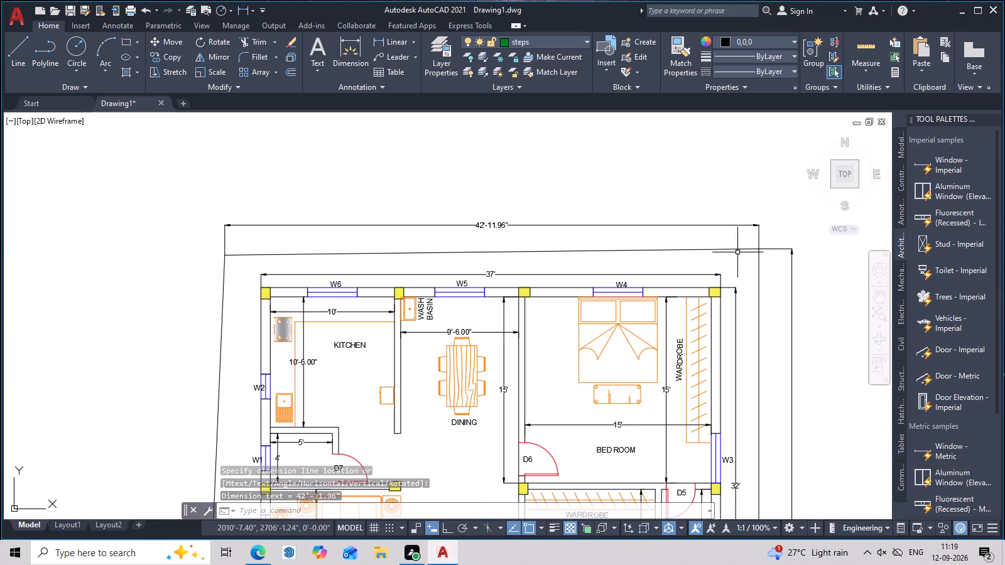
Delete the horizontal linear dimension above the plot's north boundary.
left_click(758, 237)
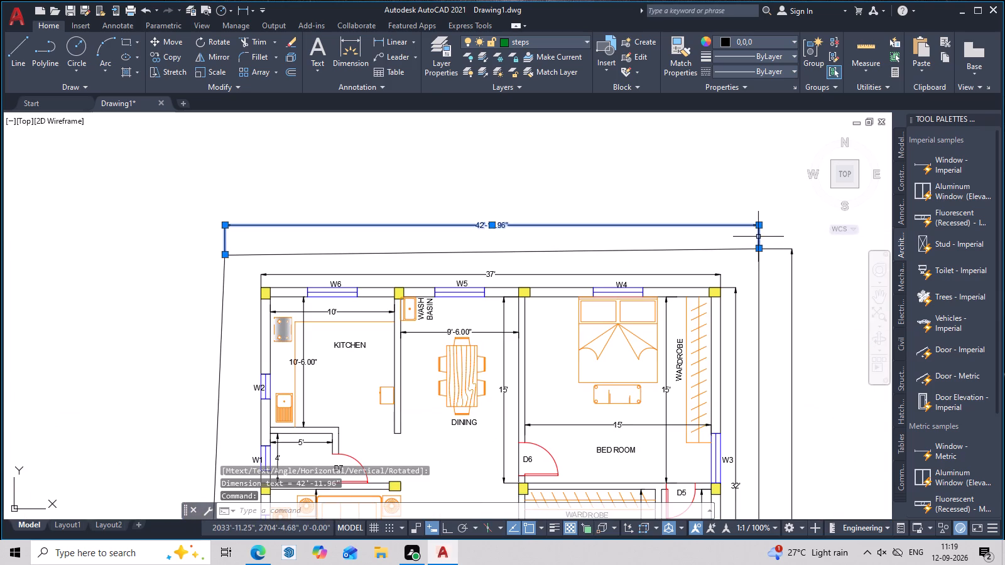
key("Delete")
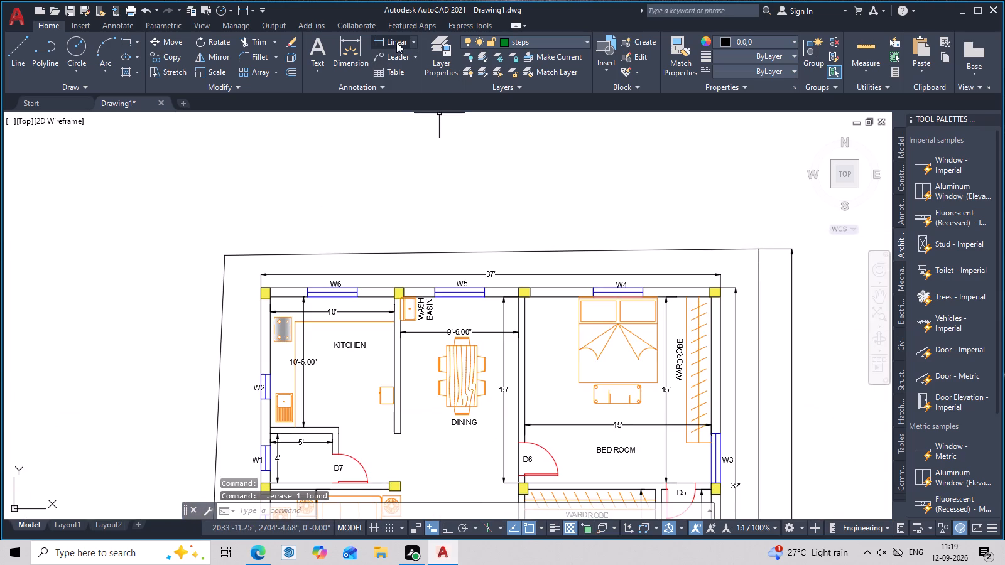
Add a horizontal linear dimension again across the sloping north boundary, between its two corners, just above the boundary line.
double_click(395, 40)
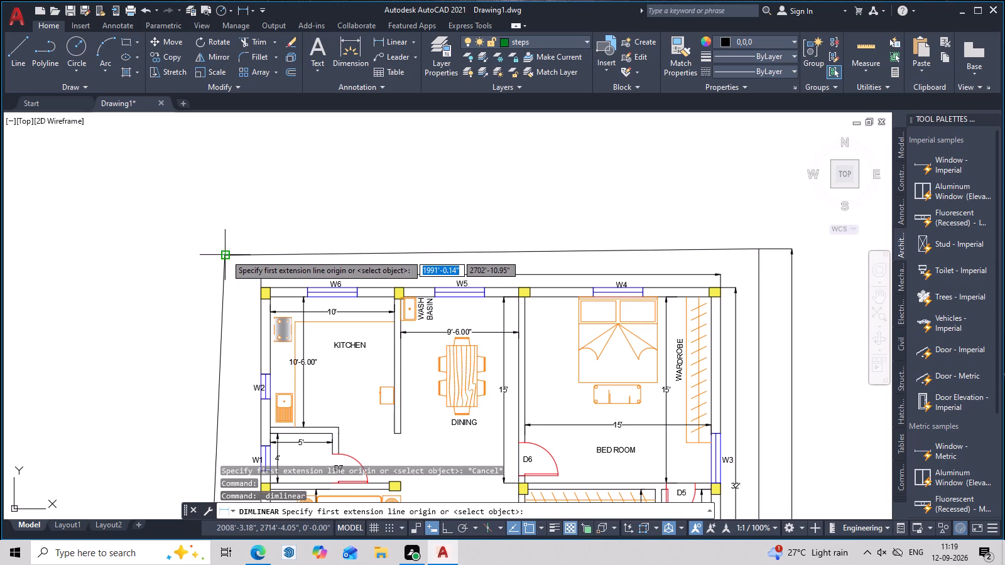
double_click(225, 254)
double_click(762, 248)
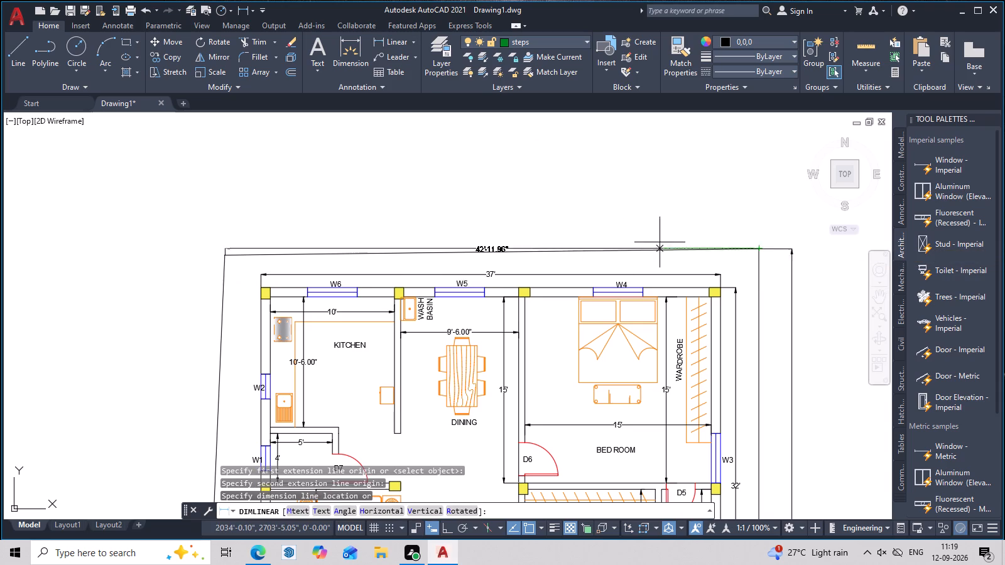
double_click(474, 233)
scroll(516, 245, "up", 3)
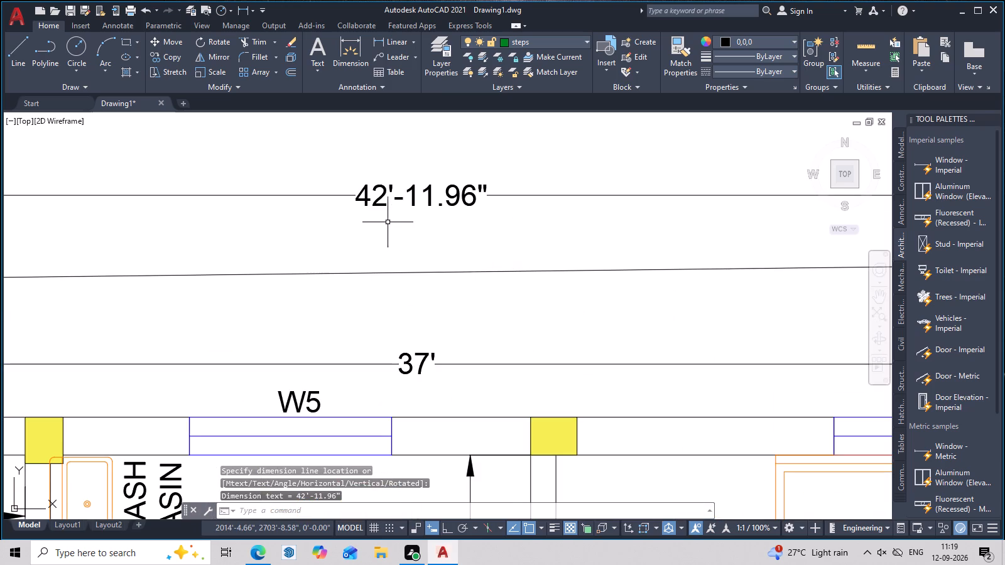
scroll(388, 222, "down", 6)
Add a horizontal linear dimension for the full length of the plot's south boundary, placed just below the boundary line.
middle_click_drag(340, 259, 510, 230)
scroll(489, 308, "up", 3)
middle_click_drag(499, 355, 459, 255)
middle_click_drag(513, 375, 371, 327)
middle_click_drag(573, 322, 531, 322)
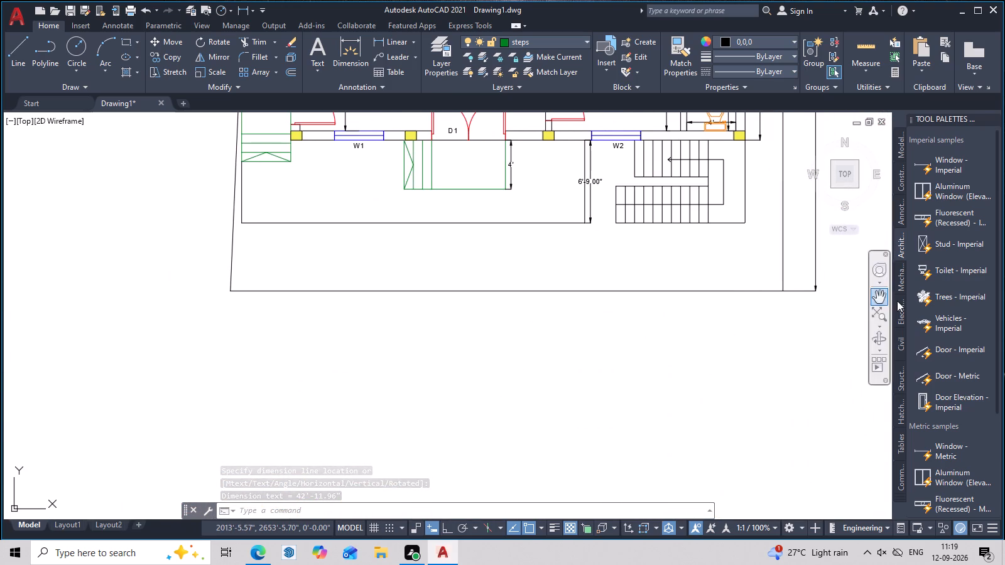
key("space")
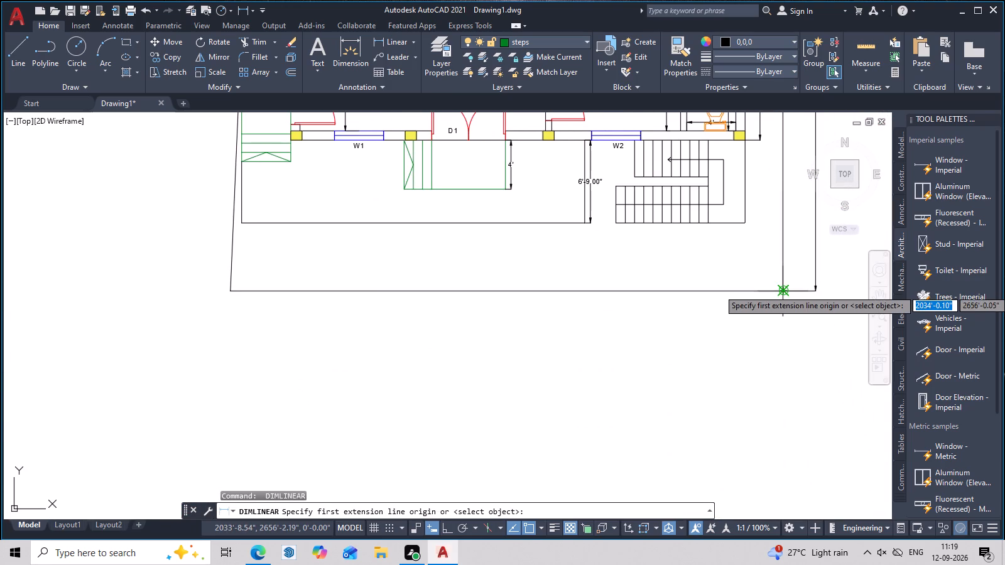
double_click(785, 289)
left_click(231, 289)
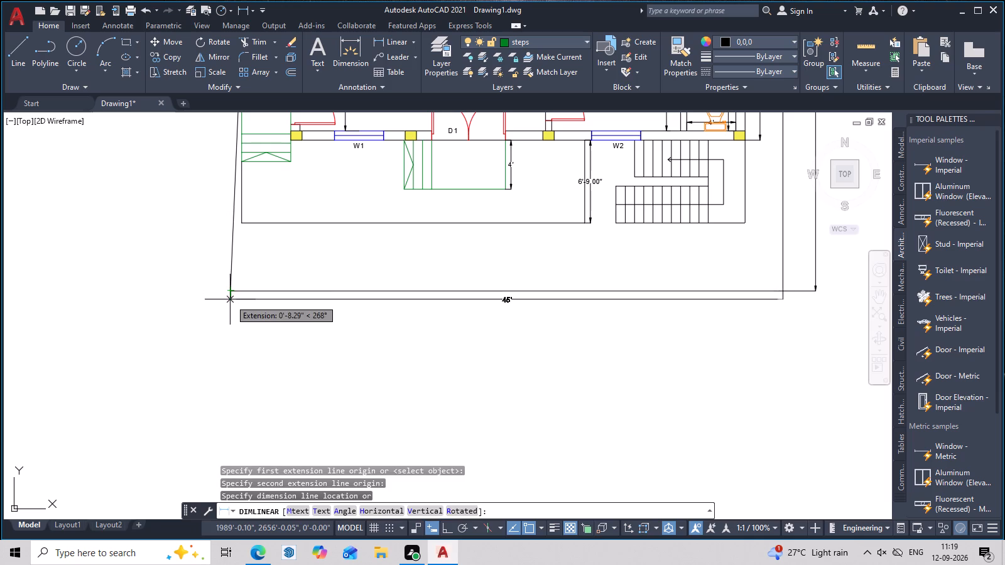
double_click(227, 309)
middle_click_drag(327, 306, 521, 348)
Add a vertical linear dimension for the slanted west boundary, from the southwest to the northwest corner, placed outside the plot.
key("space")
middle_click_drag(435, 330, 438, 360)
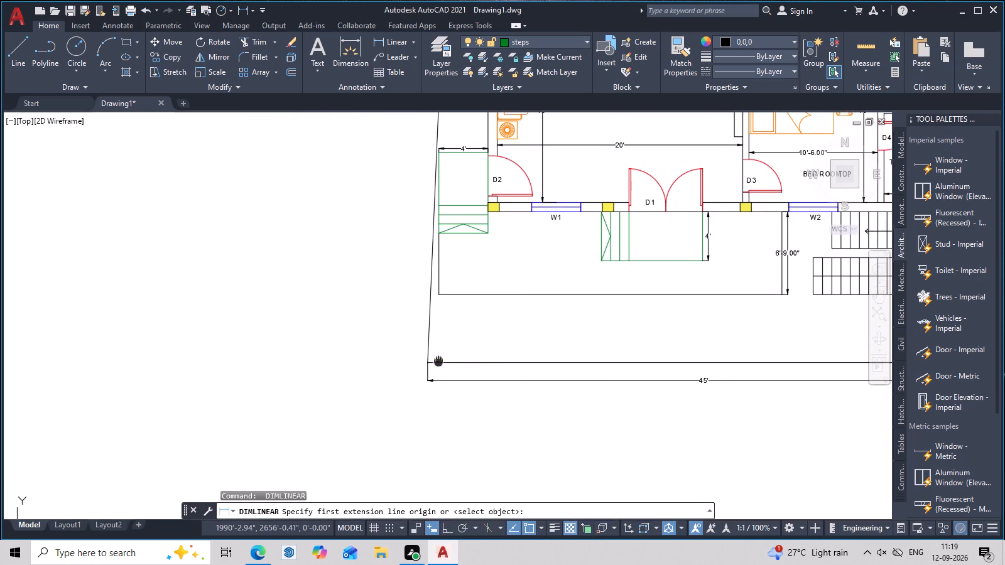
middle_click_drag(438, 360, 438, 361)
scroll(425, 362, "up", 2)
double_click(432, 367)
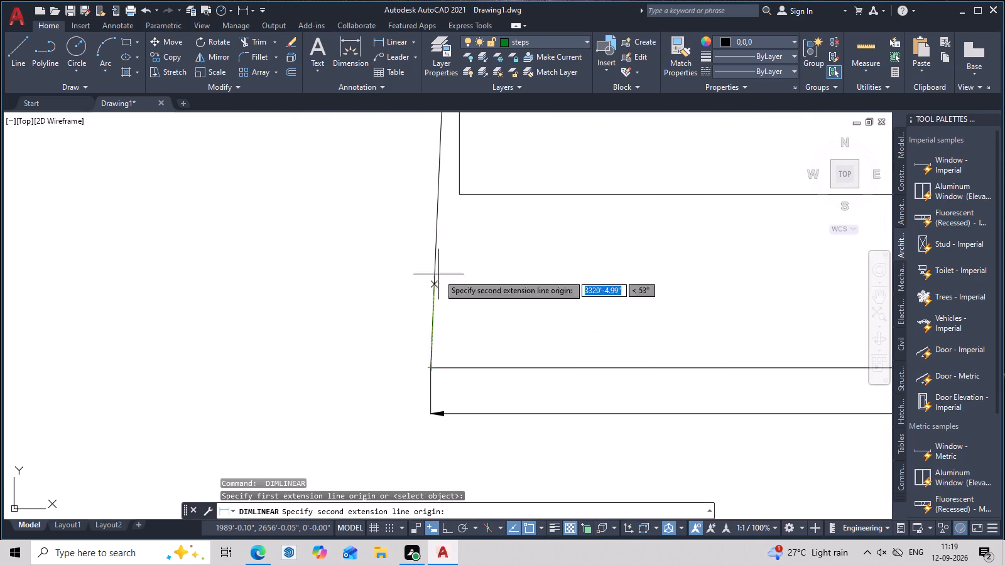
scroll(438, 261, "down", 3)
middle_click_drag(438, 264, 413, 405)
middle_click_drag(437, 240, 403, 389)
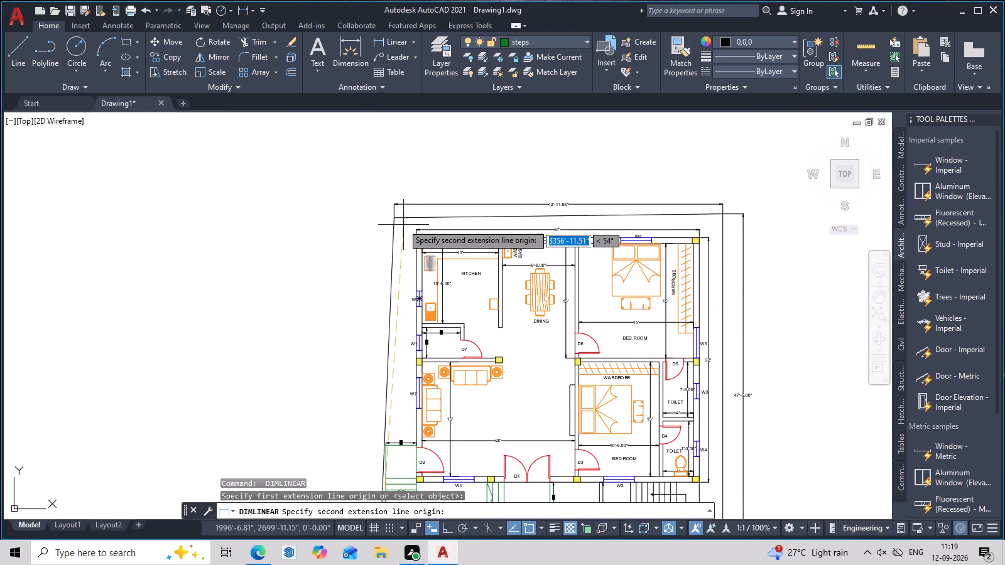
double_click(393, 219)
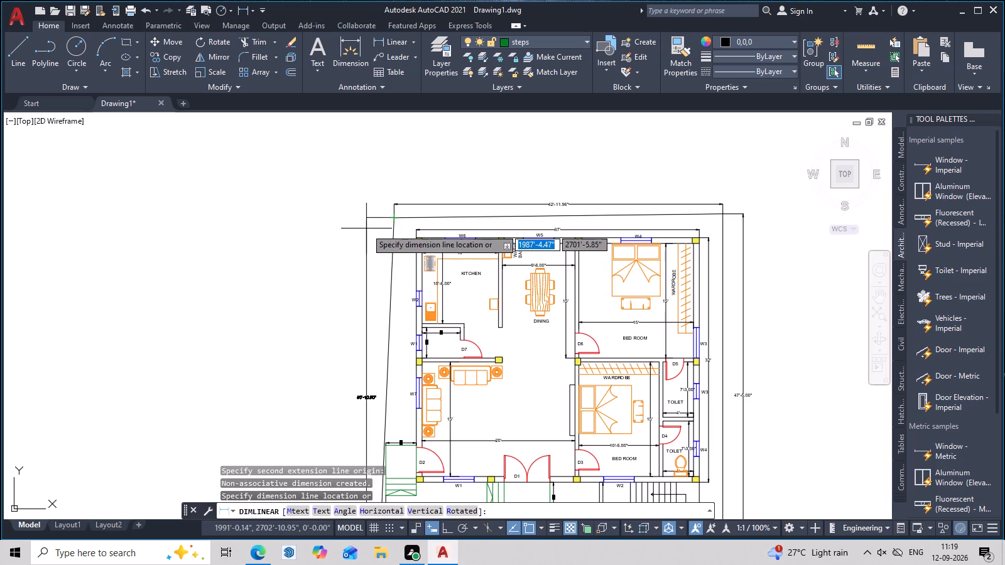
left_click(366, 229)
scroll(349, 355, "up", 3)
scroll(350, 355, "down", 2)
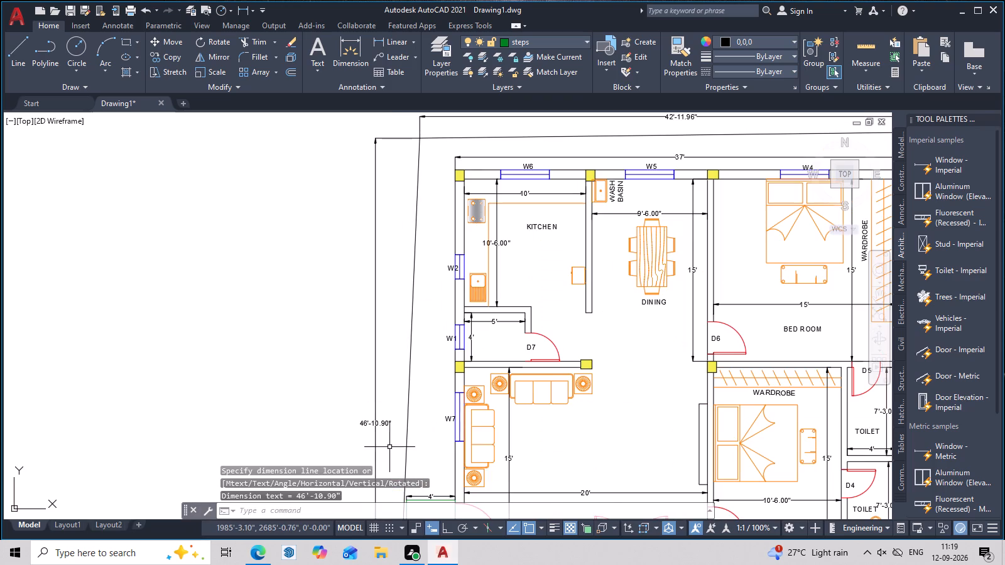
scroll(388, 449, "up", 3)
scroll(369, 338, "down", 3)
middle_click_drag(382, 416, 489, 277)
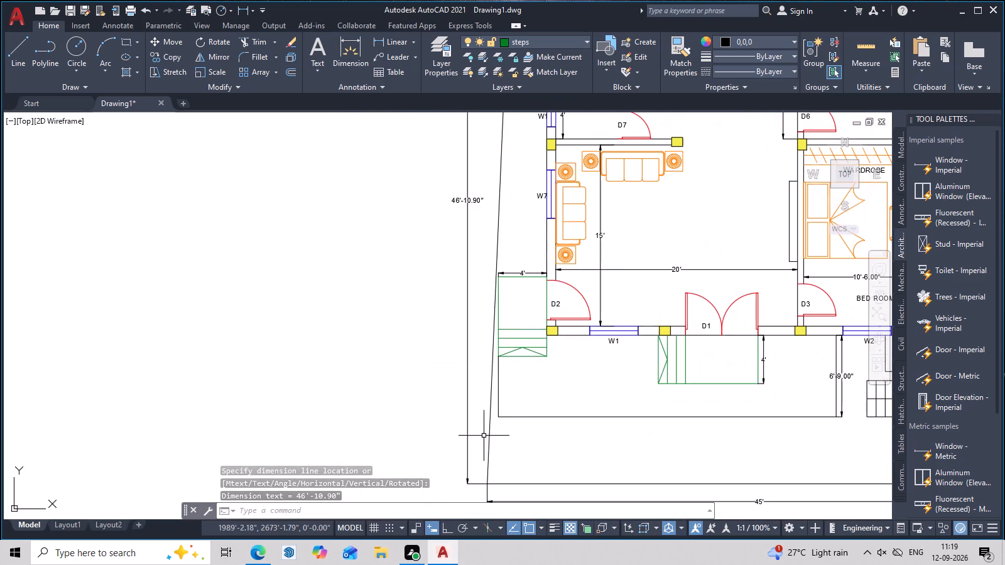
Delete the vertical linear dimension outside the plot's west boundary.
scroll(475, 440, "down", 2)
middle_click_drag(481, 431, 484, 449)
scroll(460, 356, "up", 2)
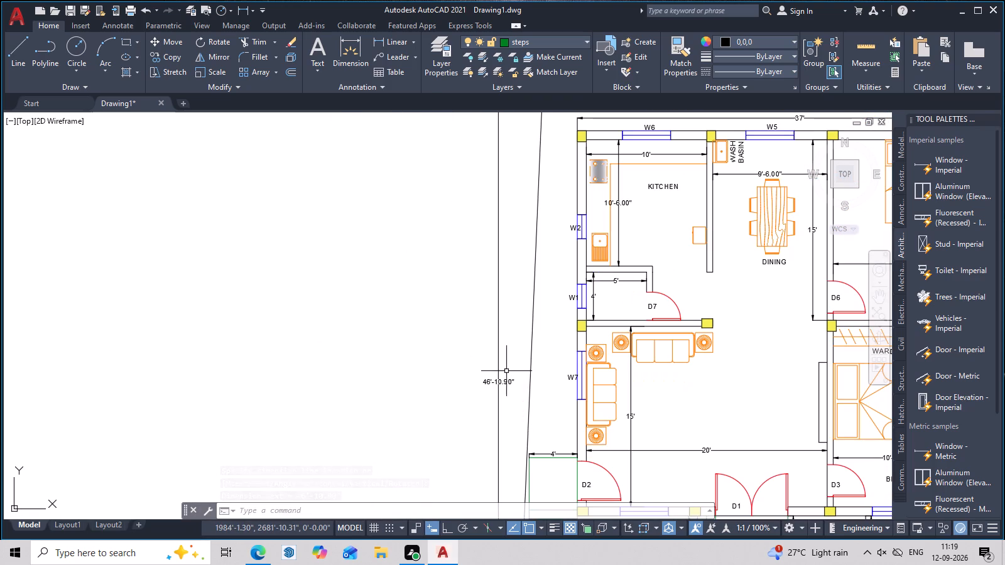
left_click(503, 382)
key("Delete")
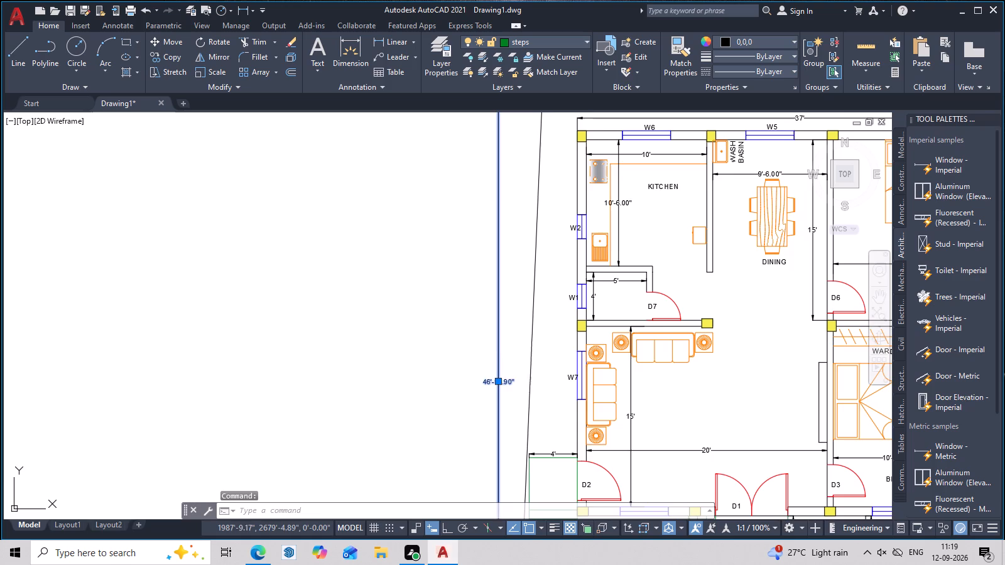
Draw a line along the slanted west boundary from the plot's northwest corner to its southwest corner.
scroll(484, 347, "down", 2)
middle_click_drag(482, 348, 614, 355)
scroll(612, 347, "up", 2)
middle_click_drag(601, 334, 523, 317)
scroll(546, 294, "down", 1)
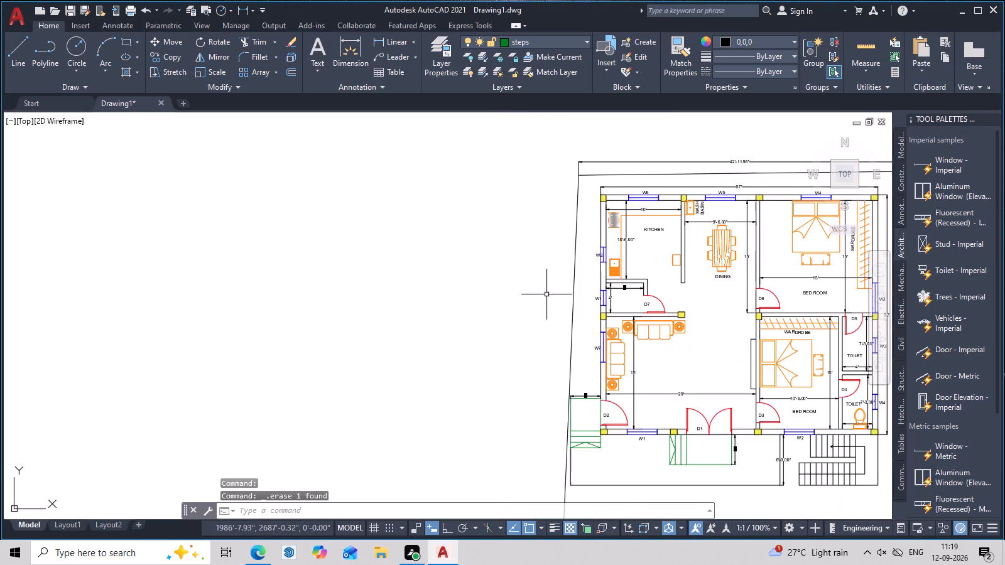
middle_click_drag(573, 309, 566, 340)
key("space")
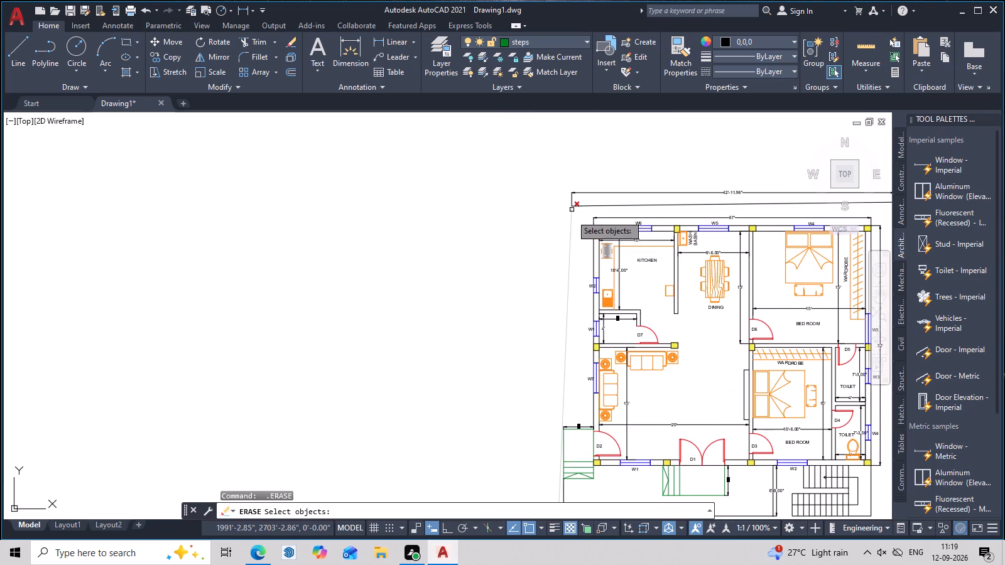
key("Escape")
key("l")
key("space")
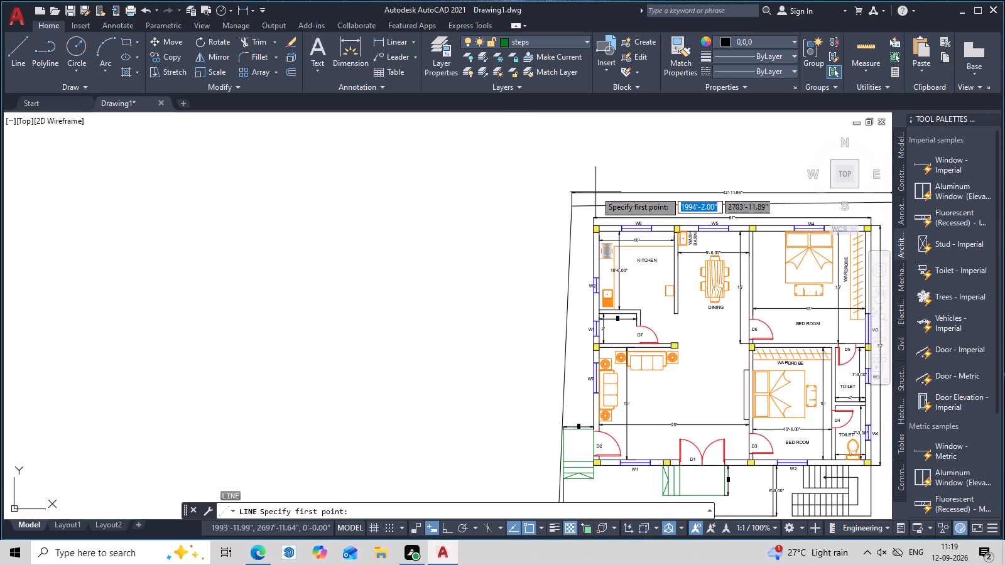
double_click(571, 208)
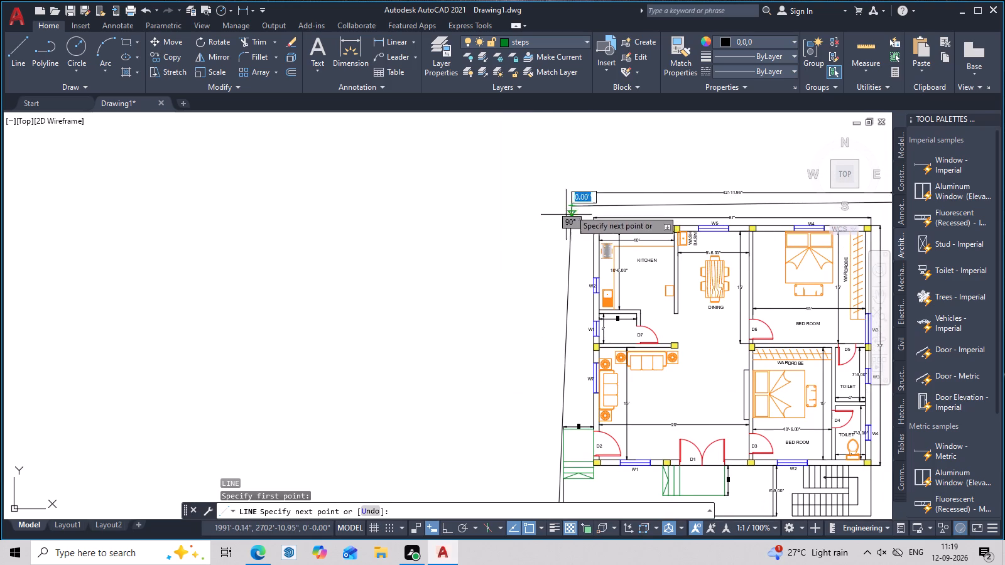
middle_click_drag(520, 332, 525, 120)
left_click(562, 345)
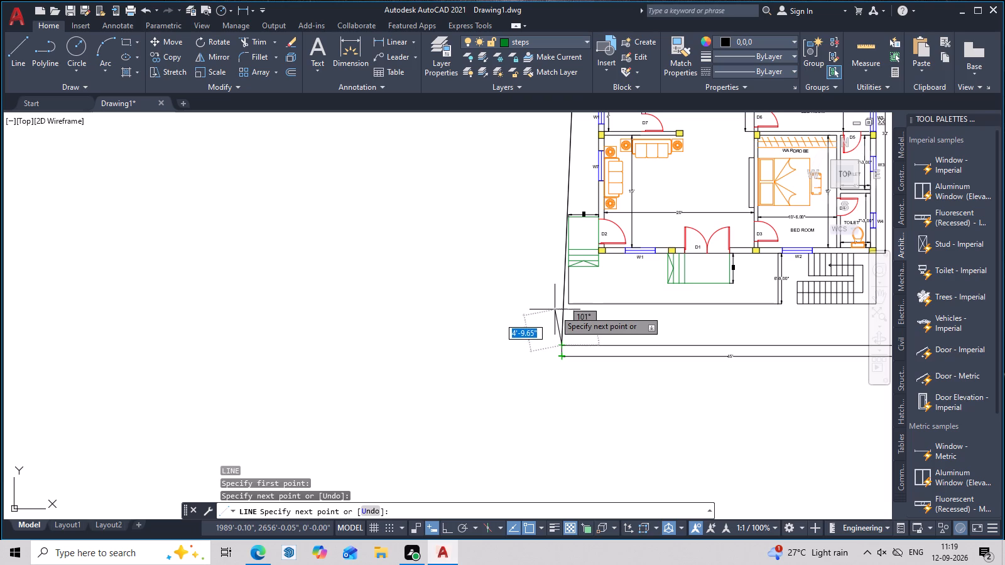
key("Escape")
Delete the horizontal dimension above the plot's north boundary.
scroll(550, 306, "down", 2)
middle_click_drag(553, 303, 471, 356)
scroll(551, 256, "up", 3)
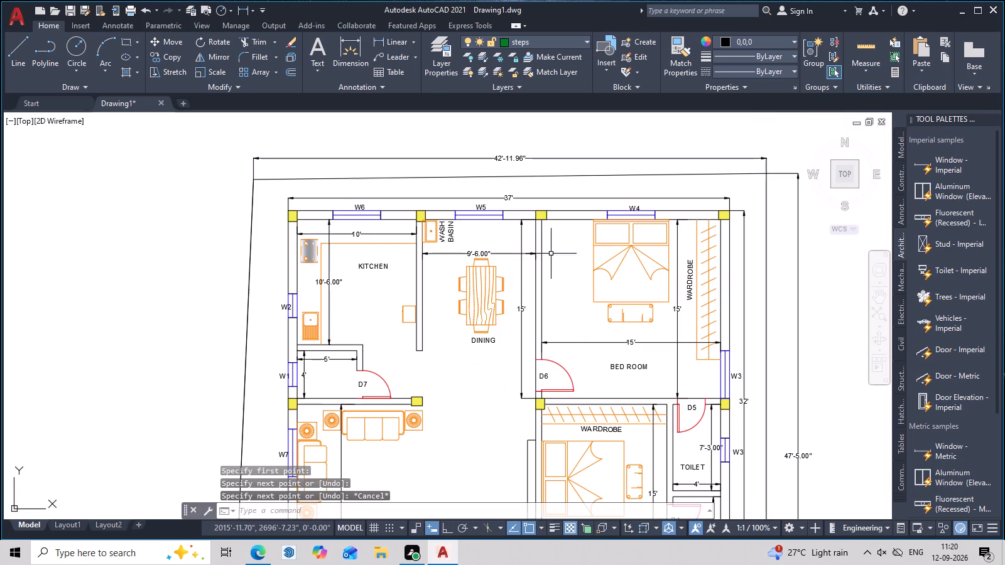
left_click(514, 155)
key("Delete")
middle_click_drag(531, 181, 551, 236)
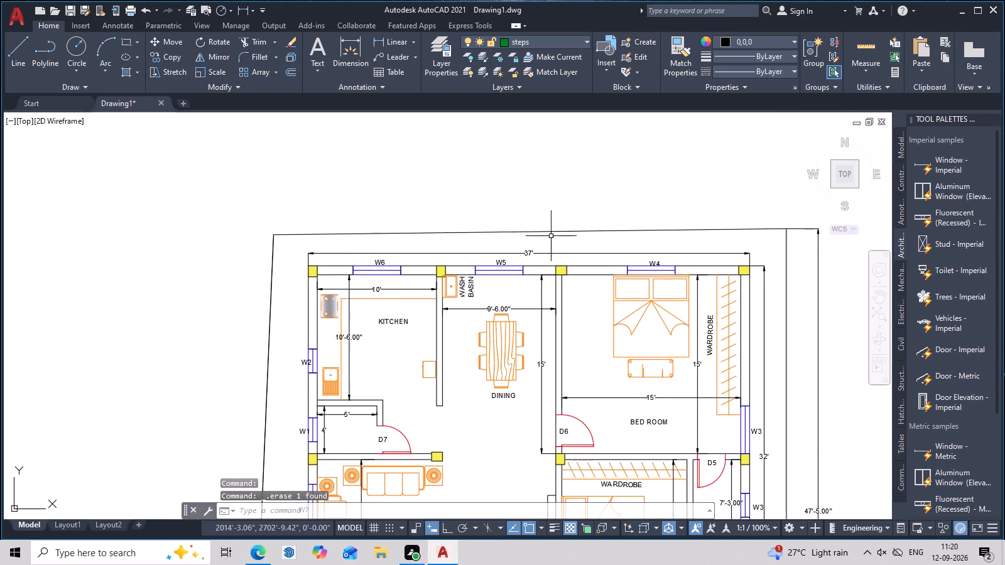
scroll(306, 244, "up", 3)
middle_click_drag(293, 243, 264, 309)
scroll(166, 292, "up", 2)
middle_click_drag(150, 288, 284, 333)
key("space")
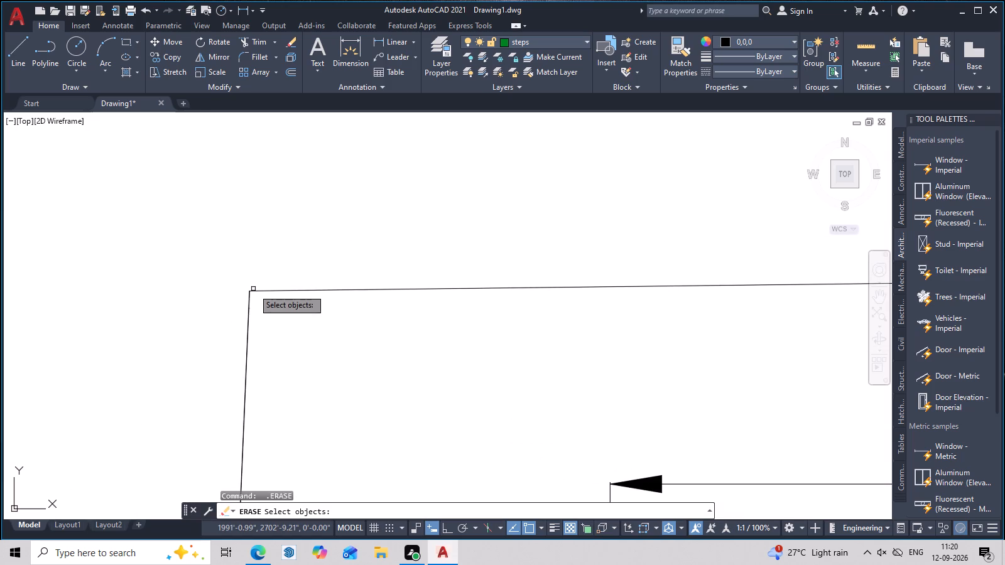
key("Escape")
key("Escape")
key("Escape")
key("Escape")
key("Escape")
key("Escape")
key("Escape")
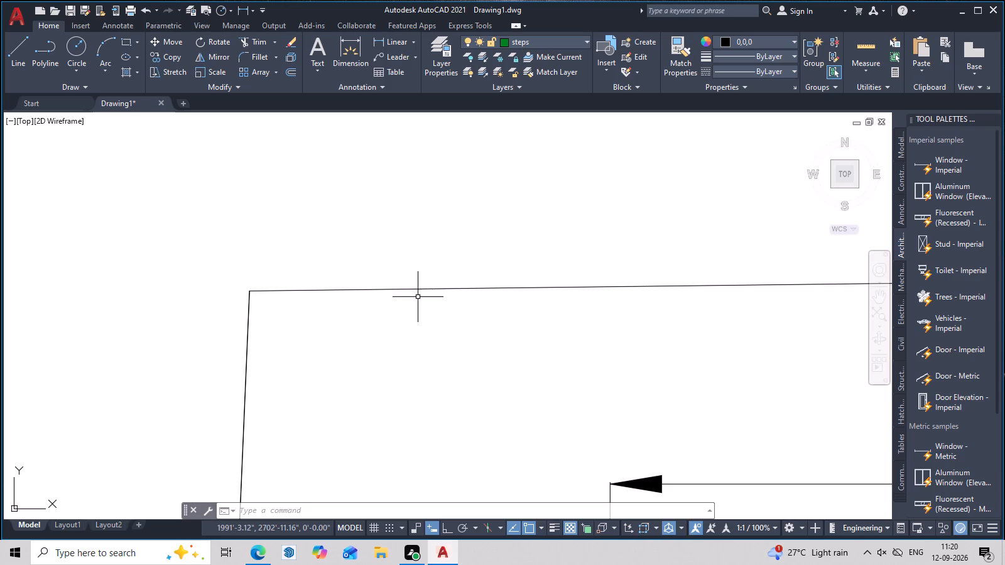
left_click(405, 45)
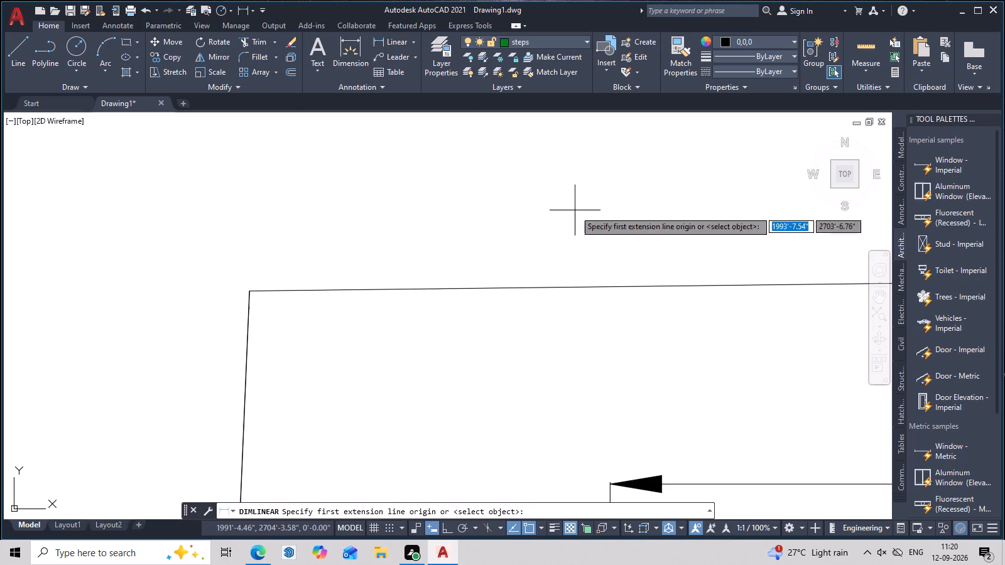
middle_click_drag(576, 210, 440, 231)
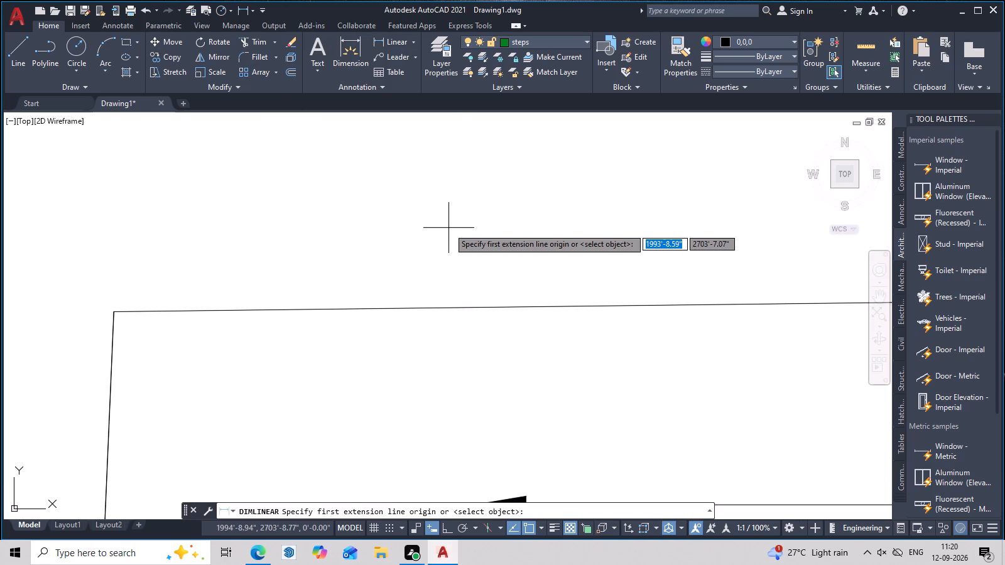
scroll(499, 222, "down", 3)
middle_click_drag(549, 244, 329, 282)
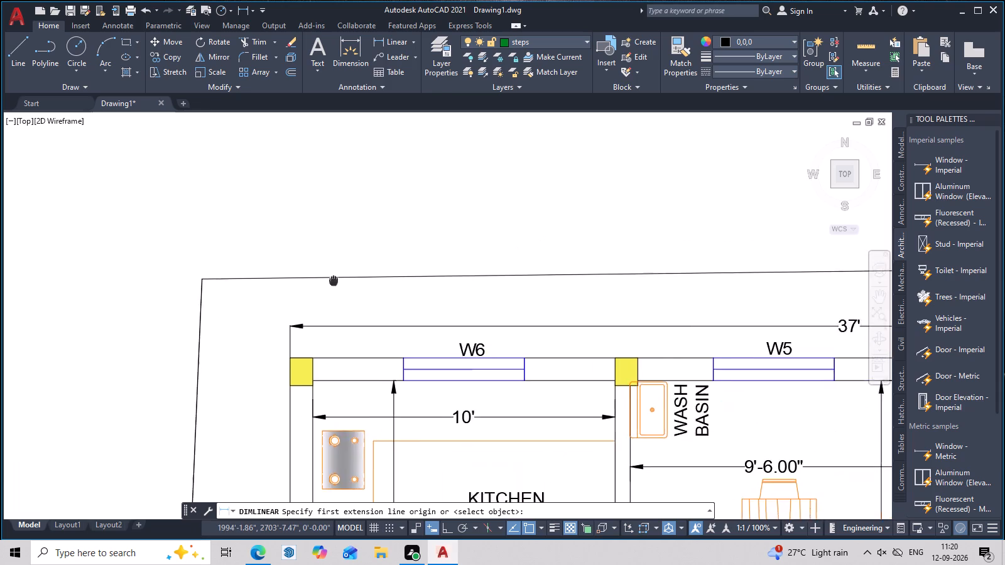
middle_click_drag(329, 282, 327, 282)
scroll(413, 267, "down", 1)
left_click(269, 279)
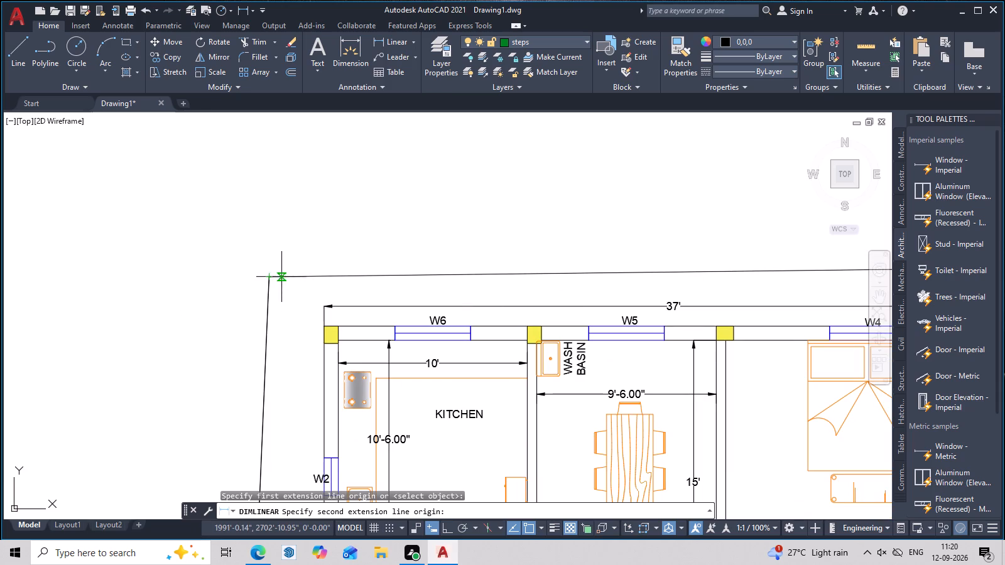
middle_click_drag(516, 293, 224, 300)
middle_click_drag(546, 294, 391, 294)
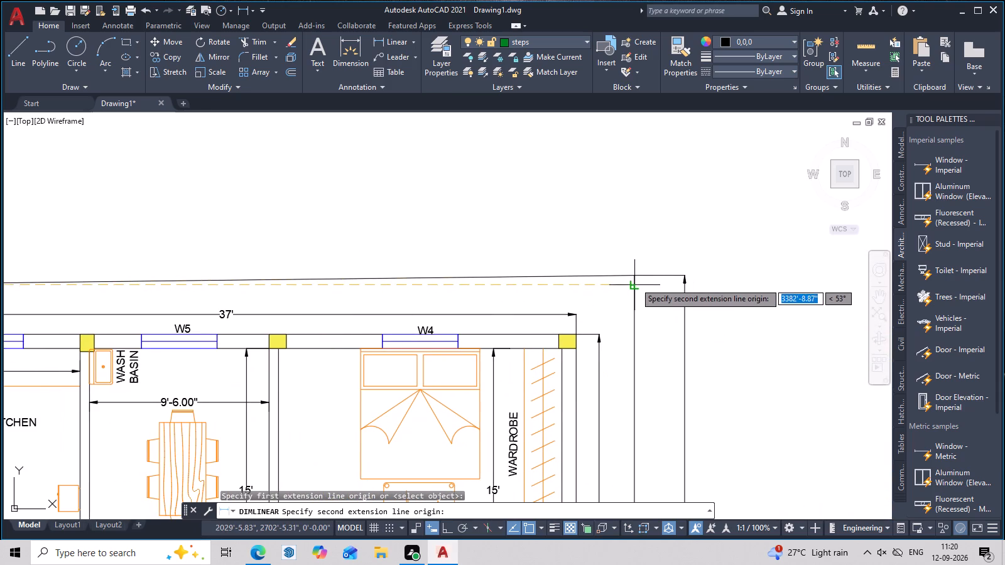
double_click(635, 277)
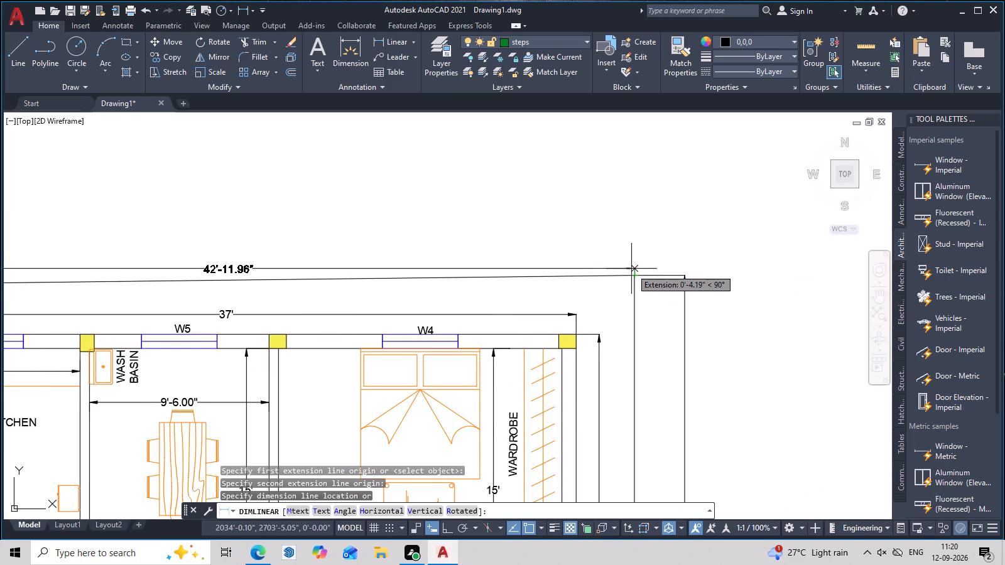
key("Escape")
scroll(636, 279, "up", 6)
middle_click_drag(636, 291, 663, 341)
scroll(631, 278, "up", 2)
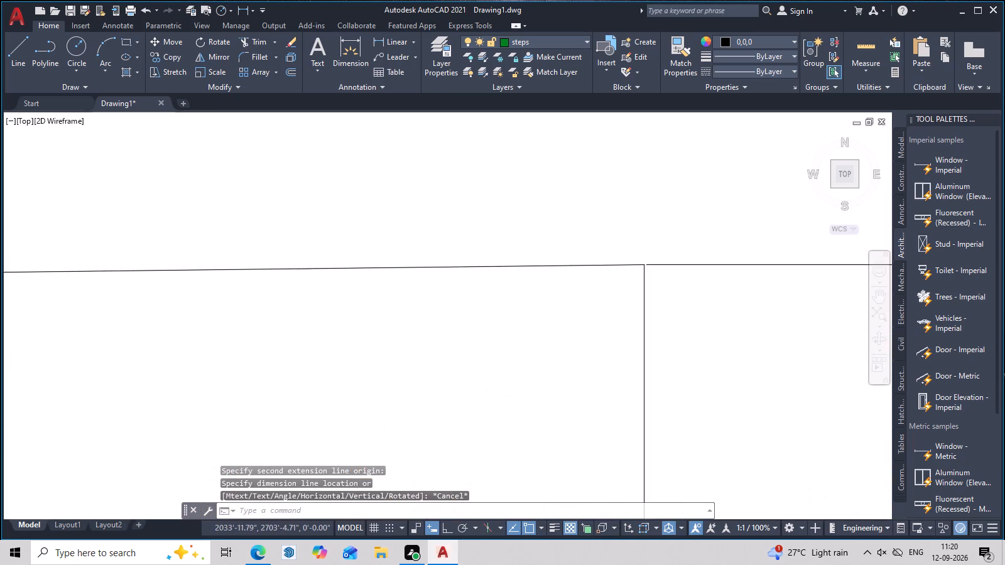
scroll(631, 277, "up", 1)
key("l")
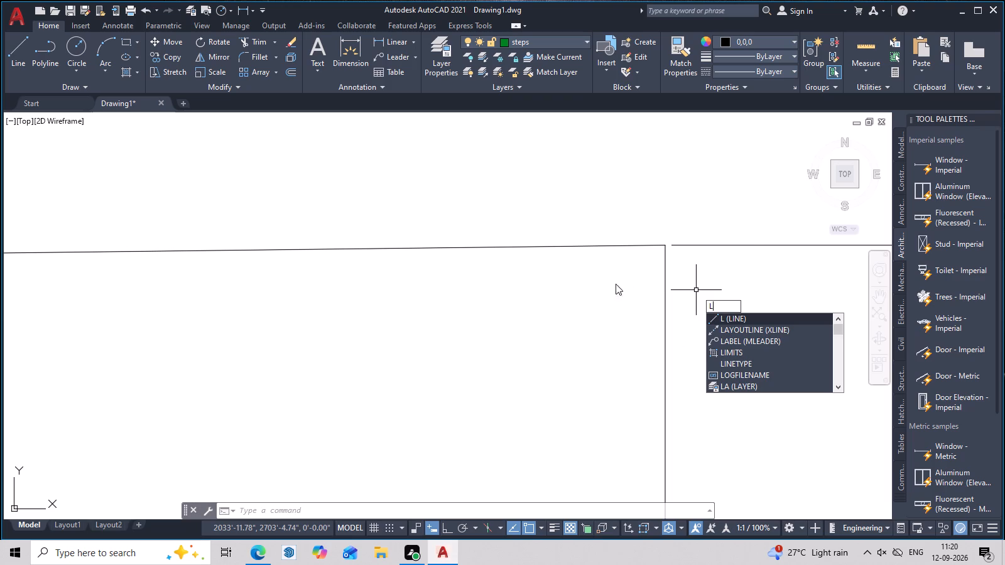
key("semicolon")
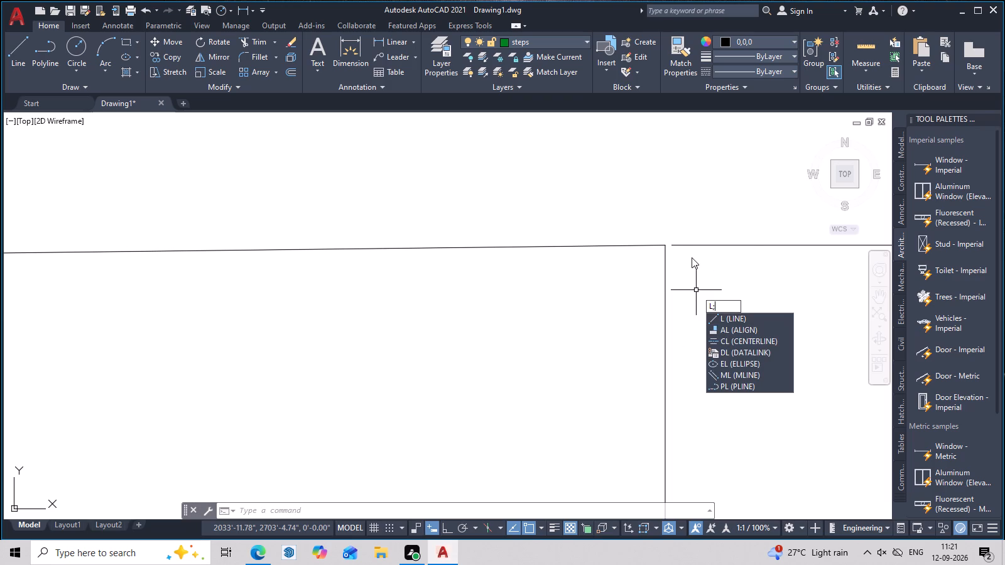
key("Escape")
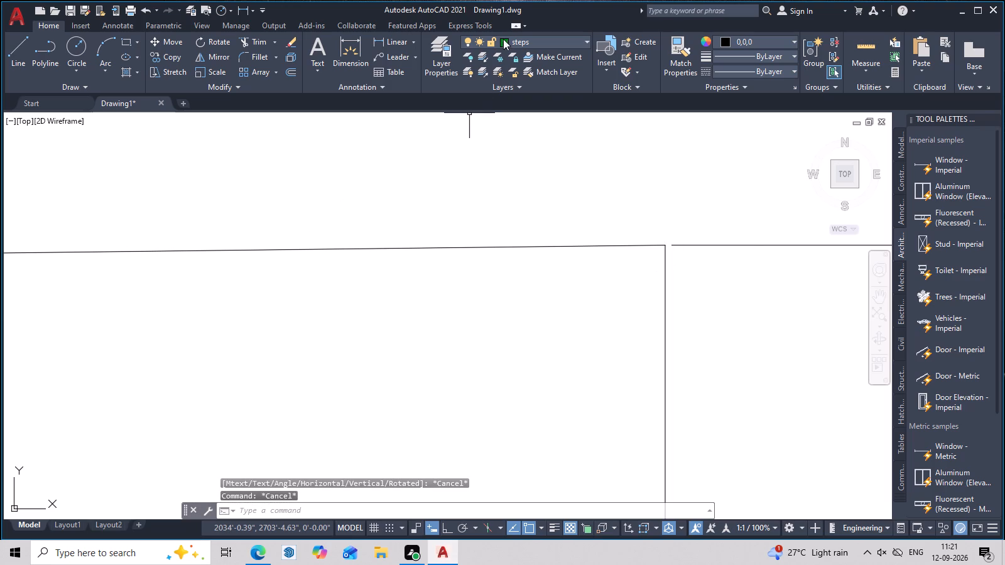
Add a horizontal linear dimension for the plot's north boundary, from the northeast to the northwest corner, placed outside the plot.
left_click(383, 43)
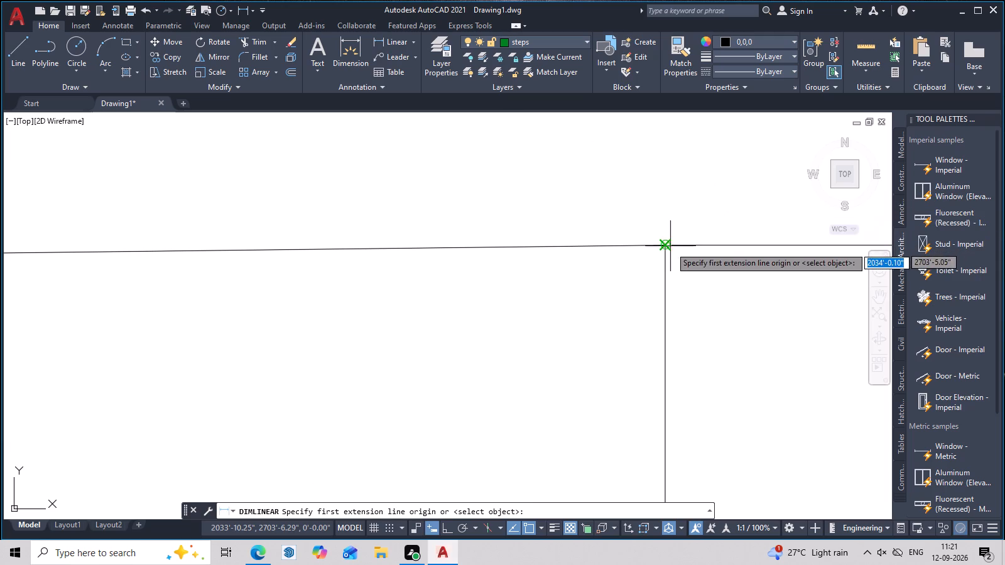
scroll(661, 245, "up", 4)
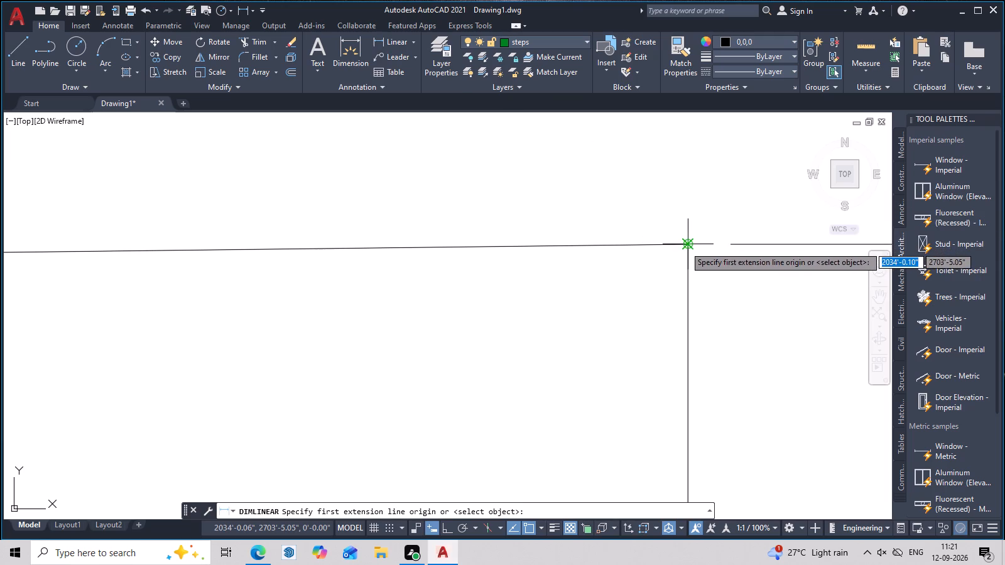
left_click(686, 246)
scroll(577, 245, "down", 5)
middle_click_drag(420, 278, 935, 284)
scroll(420, 278, "down", 1)
scroll(561, 280, "down", 5)
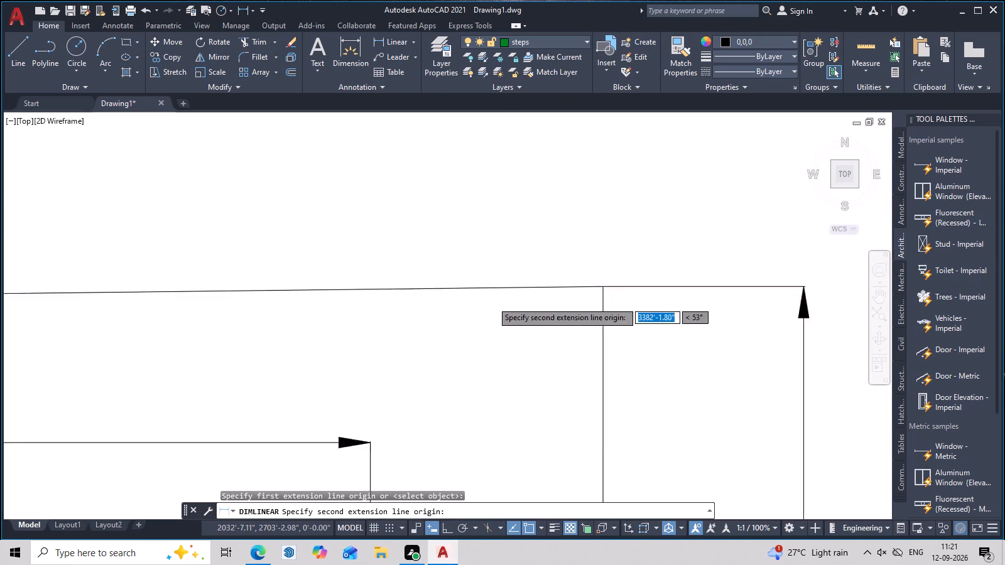
scroll(490, 303, "down", 4)
middle_click_drag(349, 311, 788, 303)
scroll(609, 310, "up", 3)
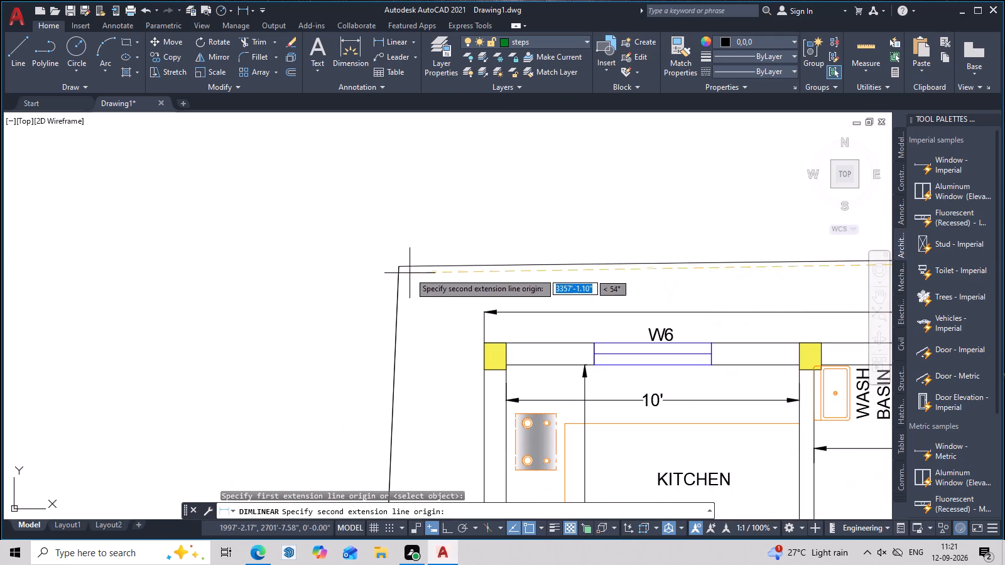
scroll(393, 264, "up", 6)
scroll(475, 311, "up", 7)
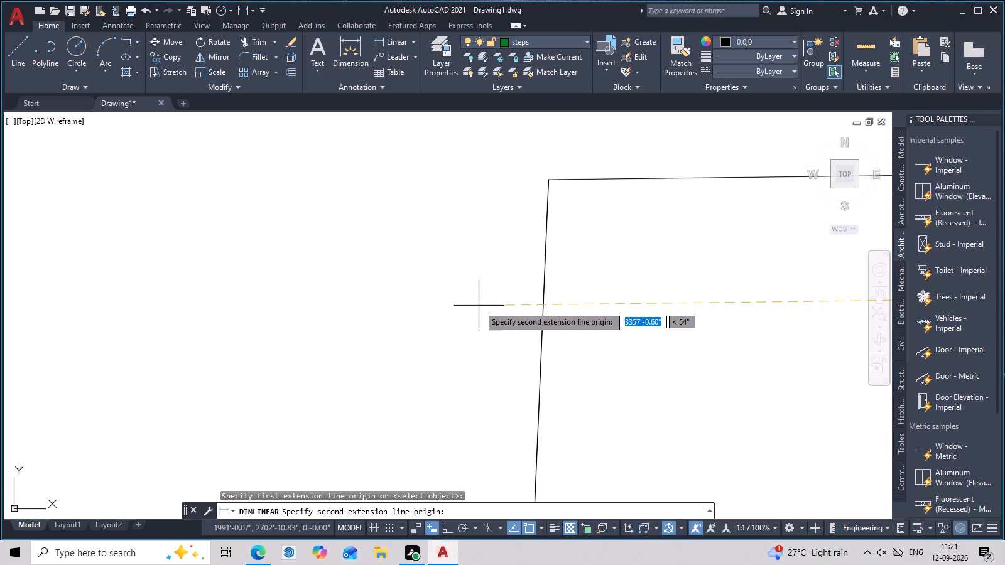
scroll(557, 197, "up", 3)
middle_click_drag(557, 193, 469, 346)
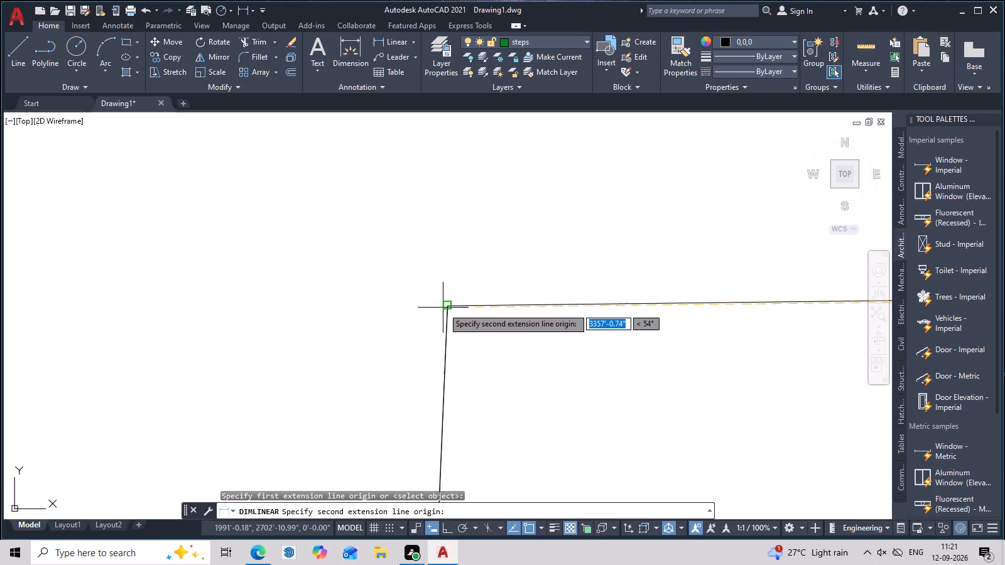
left_click(447, 308)
scroll(437, 277, "down", 7)
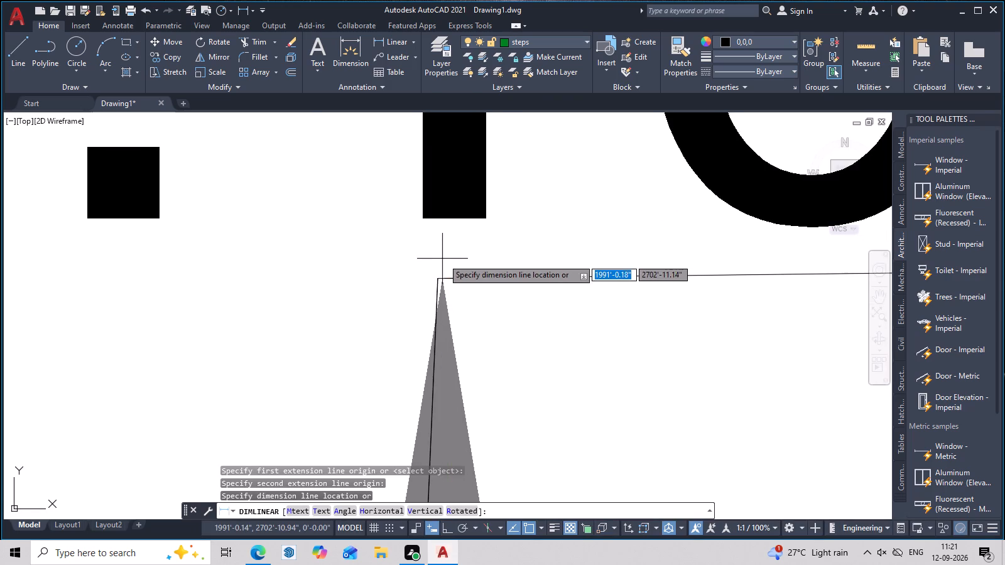
scroll(444, 249, "down", 5)
middle_click_drag(445, 248, 386, 309)
scroll(404, 254, "up", 3)
scroll(410, 232, "down", 3)
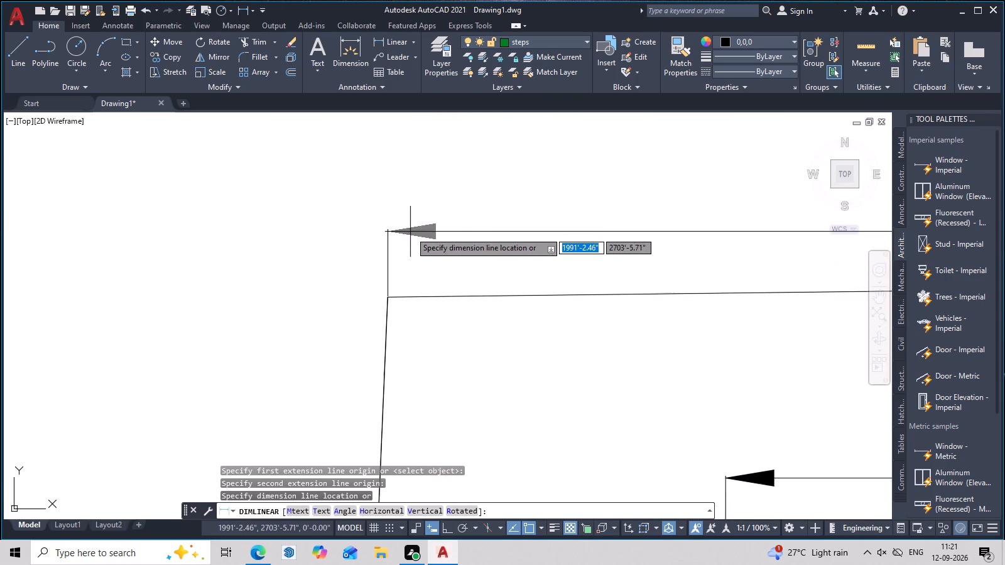
scroll(410, 232, "down", 3)
middle_click_drag(410, 232, 173, 267)
scroll(177, 258, "up", 1)
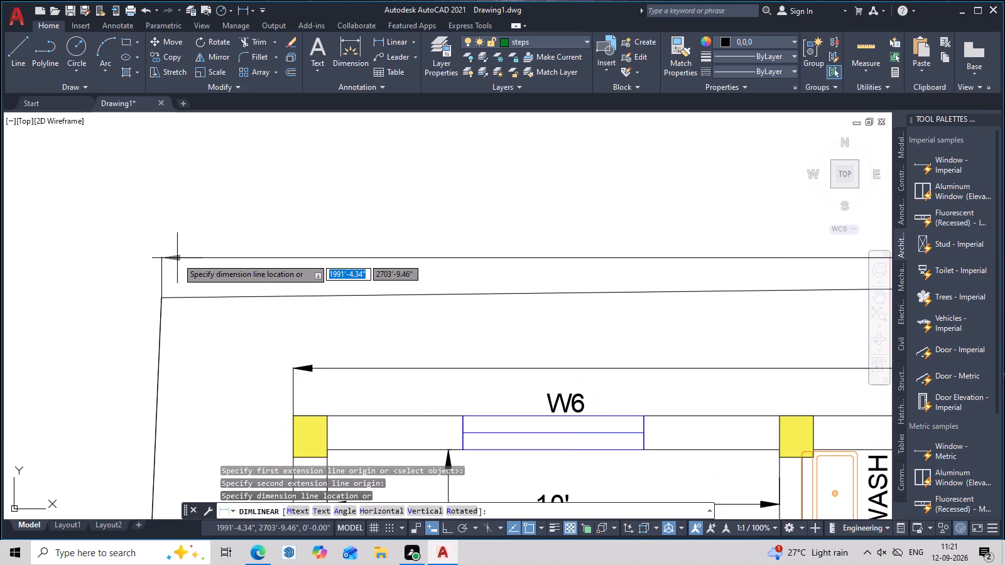
scroll(177, 258, "down", 1)
middle_click_drag(194, 253, 70, 252)
scroll(70, 252, "down", 1)
scroll(70, 247, "up", 1)
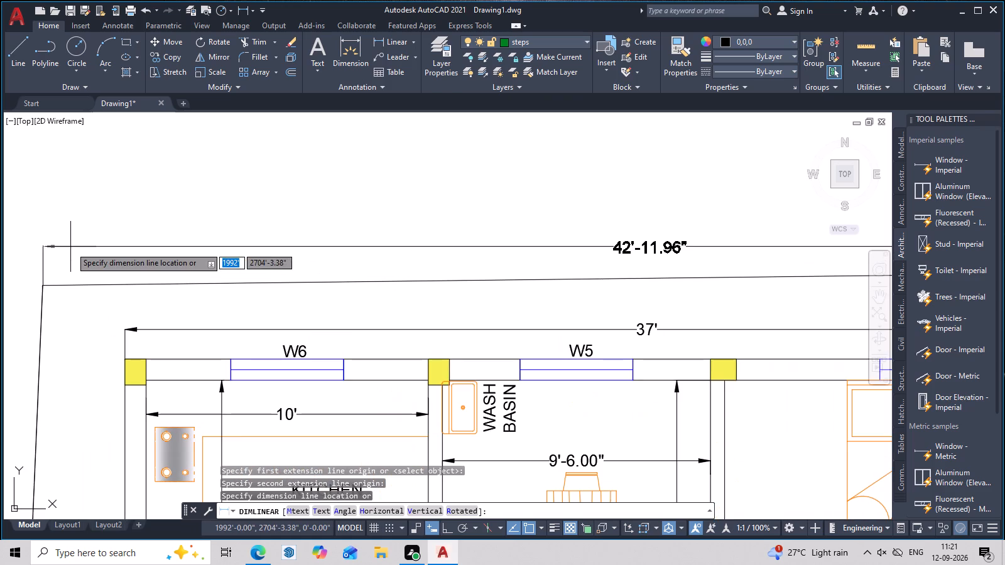
scroll(75, 232, "down", 2)
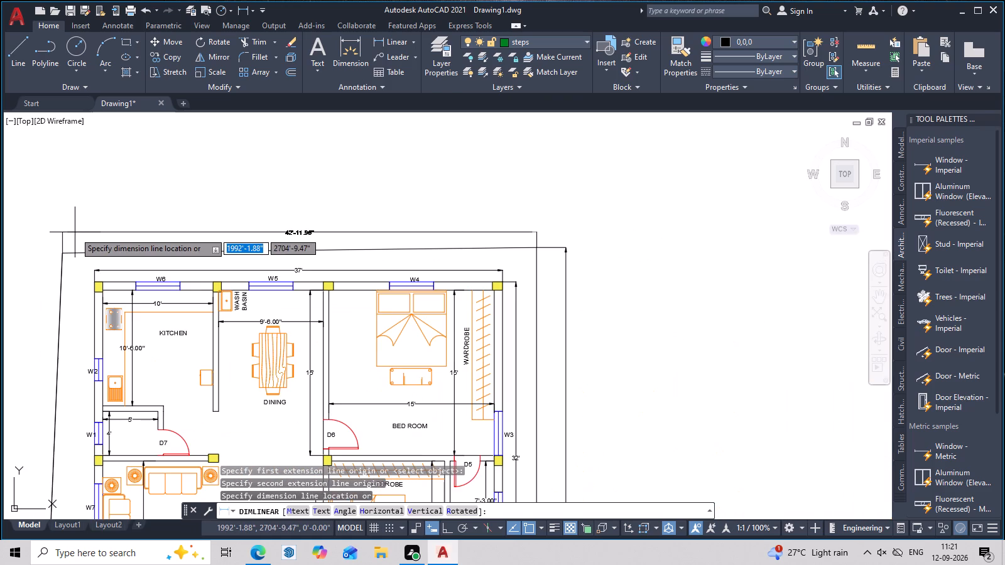
left_click(78, 225)
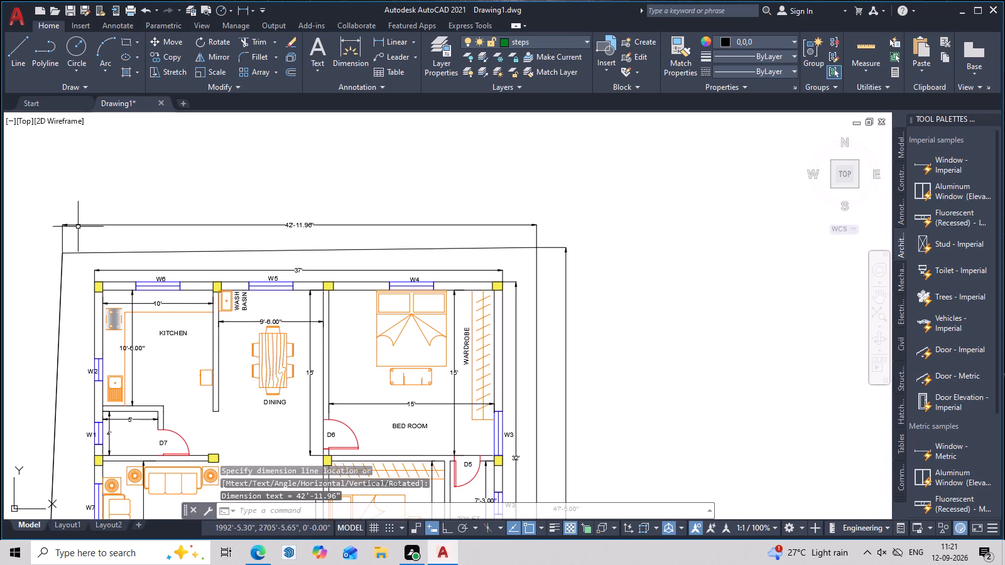
Draw a 43' line westward from the plot's northeast corner, just above the slanted north boundary.
scroll(87, 234, "down", 2)
scroll(194, 255, "up", 3)
middle_click_drag(213, 264, 506, 369)
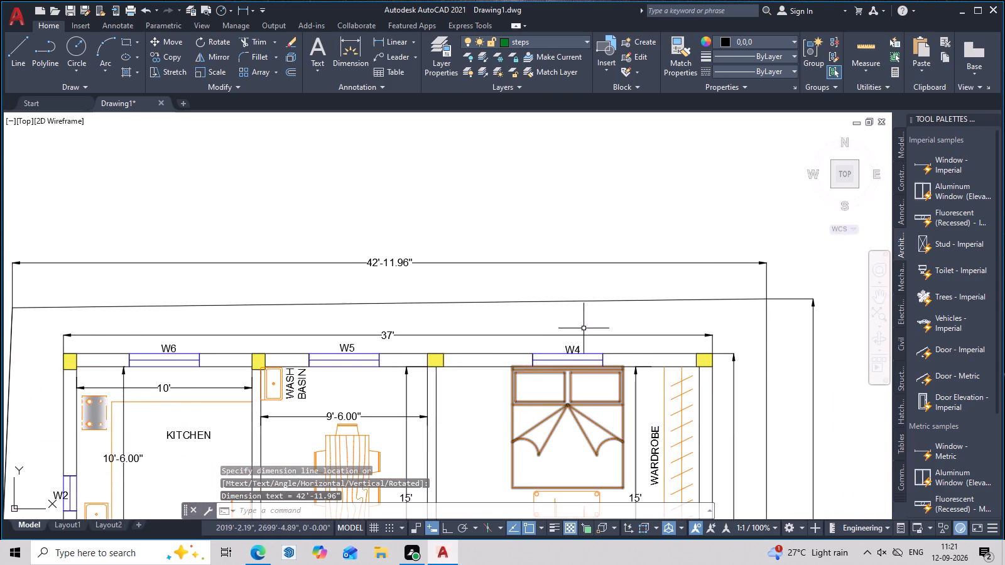
scroll(589, 324, "down", 1)
middle_click_drag(644, 339, 519, 325)
scroll(511, 323, "up", 1)
scroll(506, 320, "down", 2)
middle_click_drag(513, 320, 592, 338)
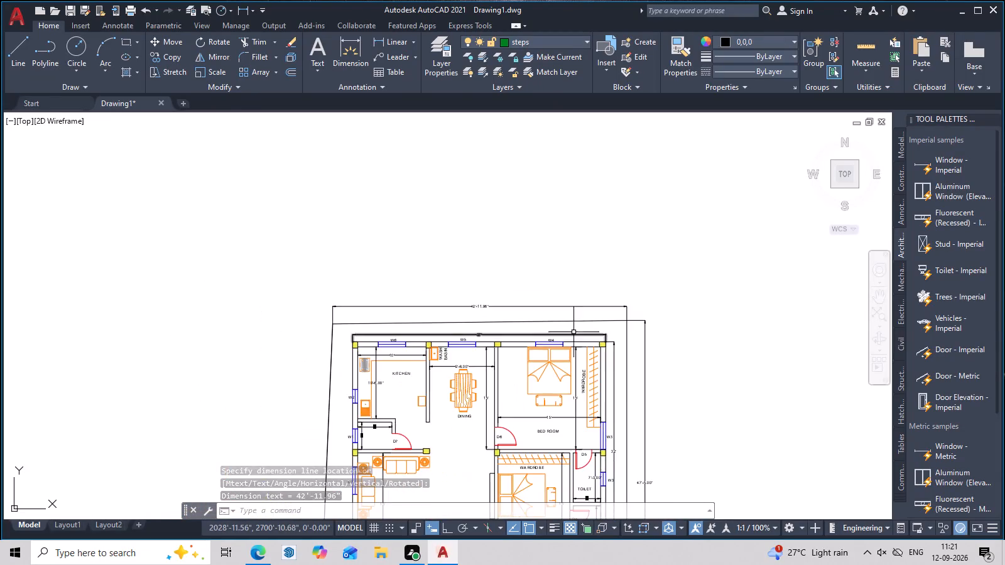
scroll(523, 316, "up", 2)
middle_click_drag(655, 349, 616, 323)
scroll(614, 320, "down", 1)
middle_click_drag(593, 333, 588, 326)
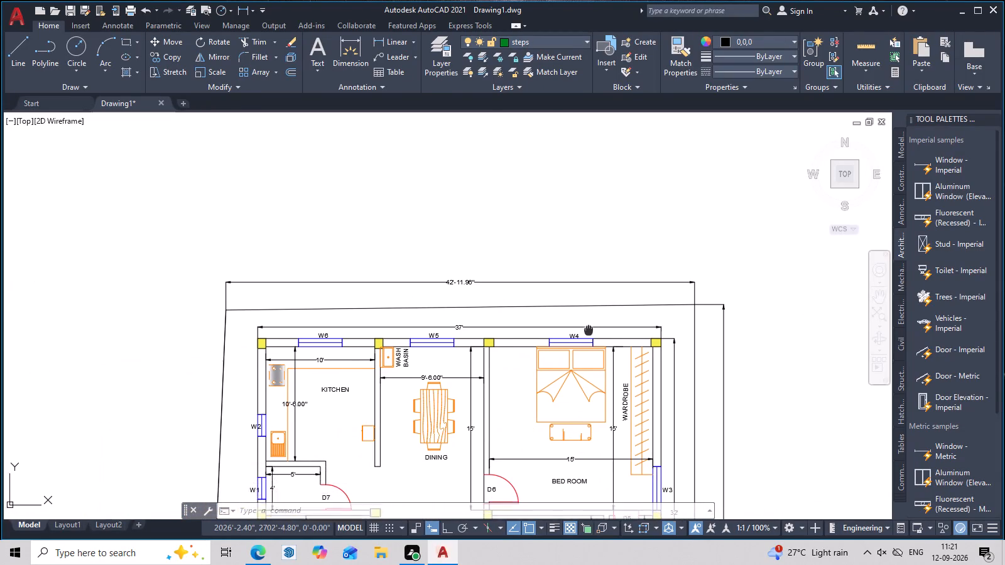
middle_click_drag(588, 326, 586, 318)
scroll(256, 314, "down", 1)
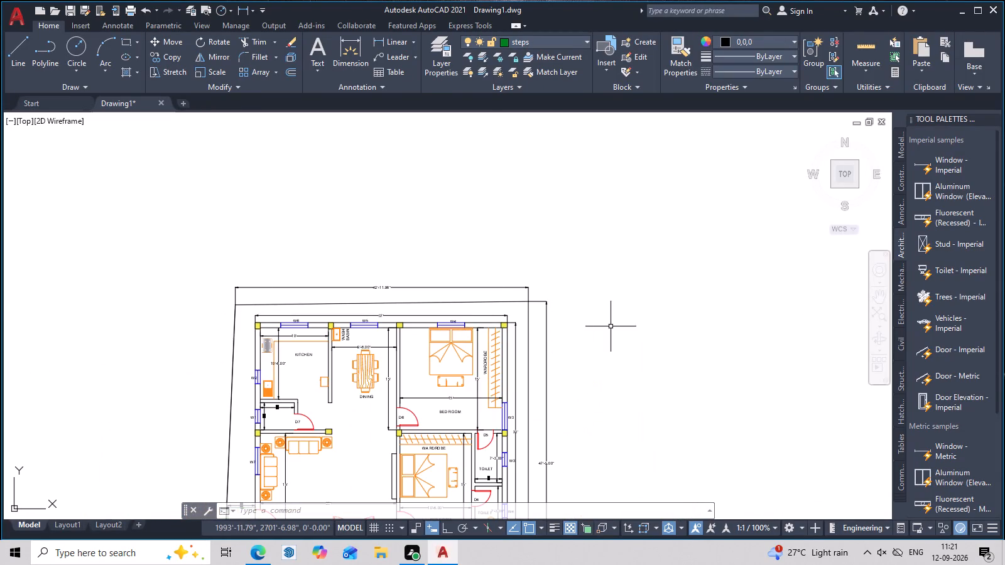
scroll(504, 308, "up", 2)
key("l")
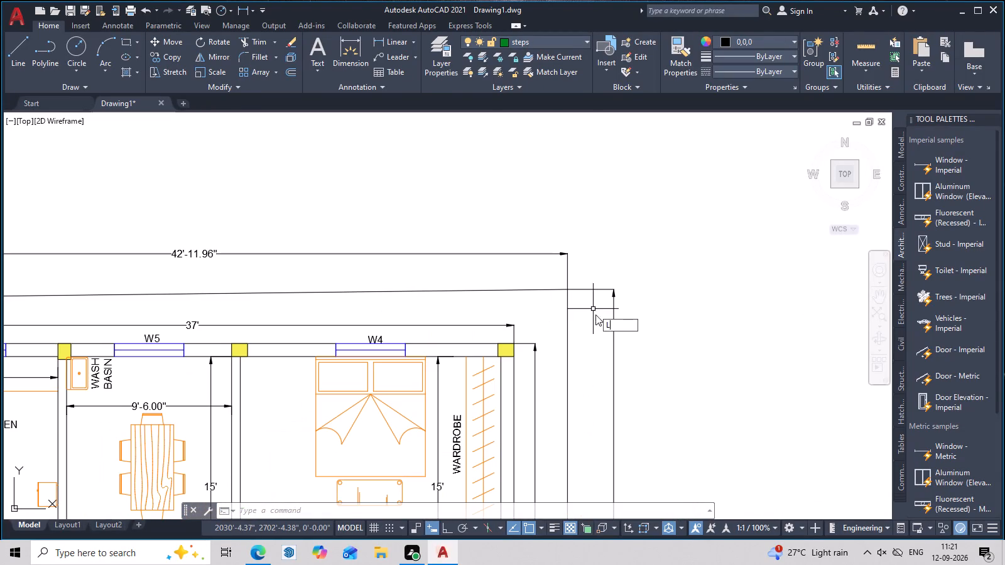
key("space")
double_click(568, 289)
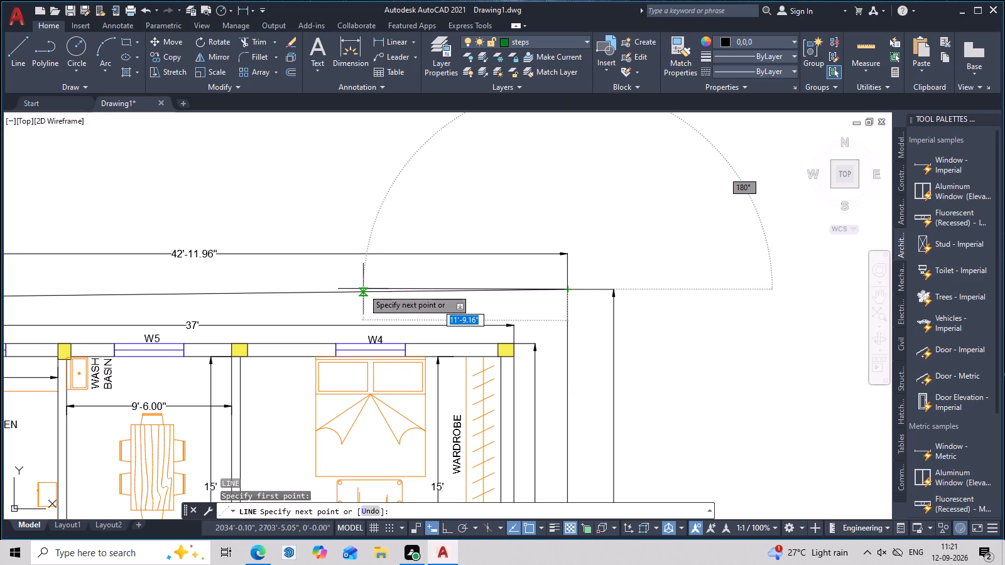
type("43")
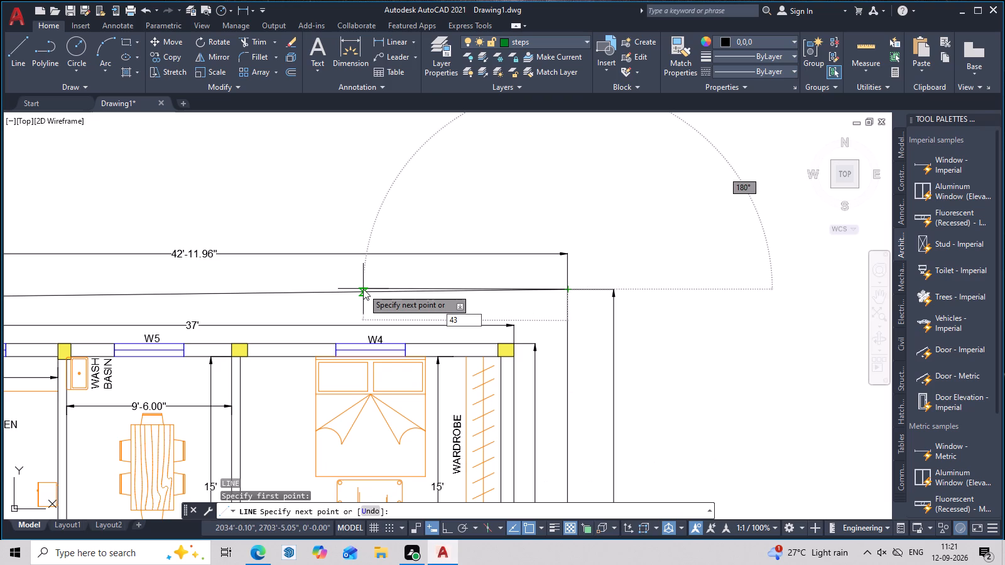
key("apostrophe")
key("space")
scroll(224, 285, "down", 2)
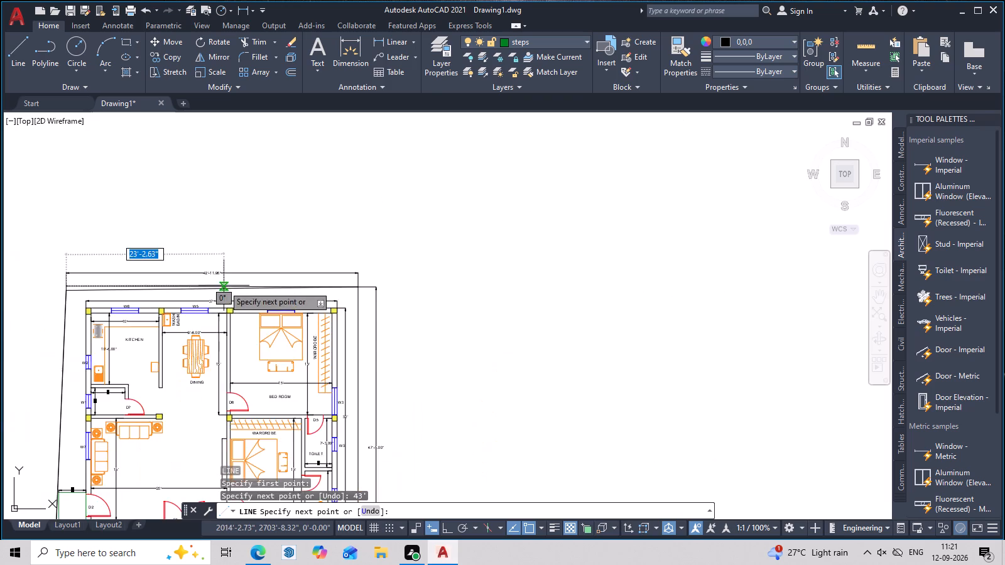
middle_click_drag(315, 283, 384, 282)
scroll(113, 286, "up", 5)
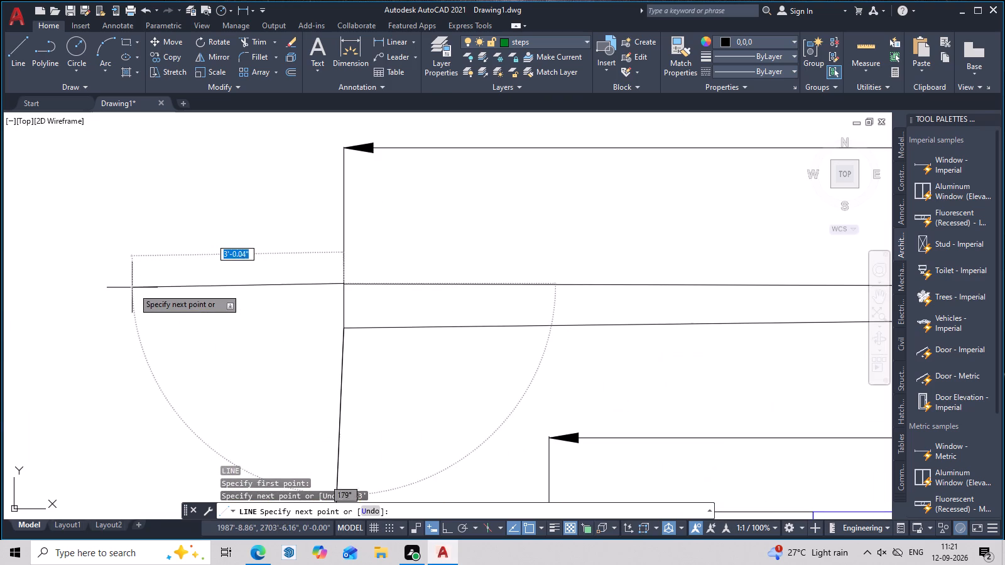
key("Escape")
Delete the original slanted north boundary line that runs just below the new 43' line.
scroll(465, 333, "down", 3)
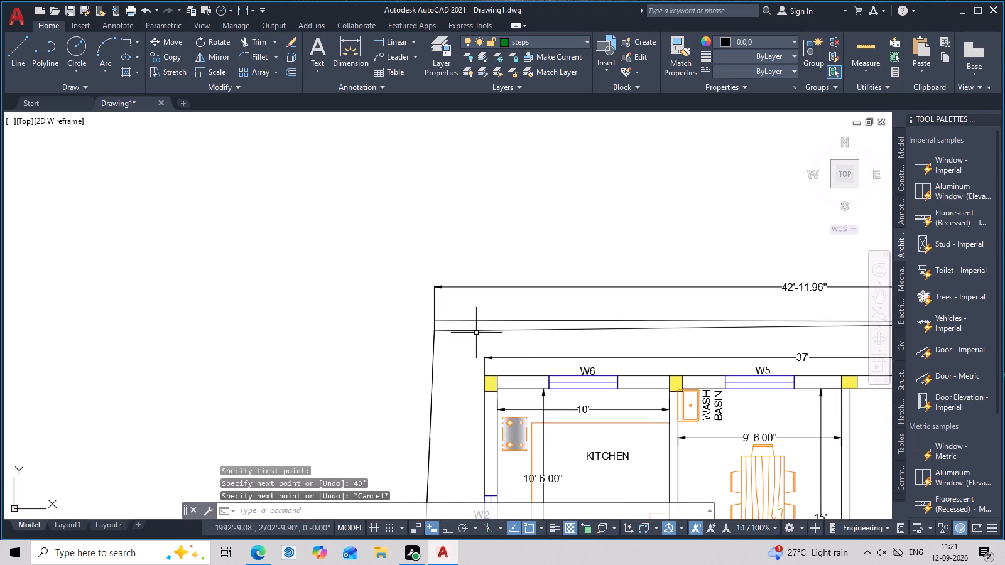
scroll(477, 333, "down", 2)
scroll(648, 351, "up", 3)
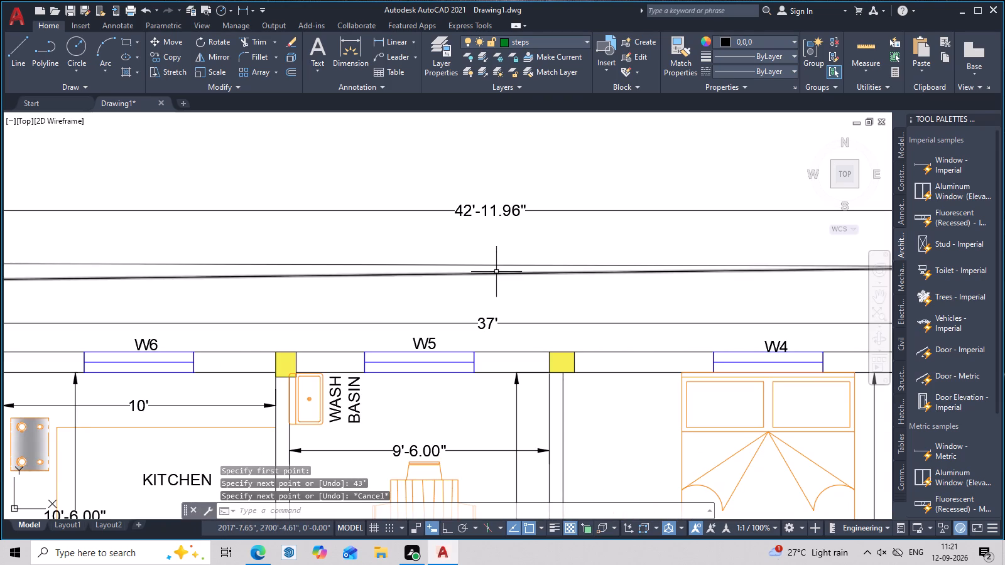
left_click(496, 272)
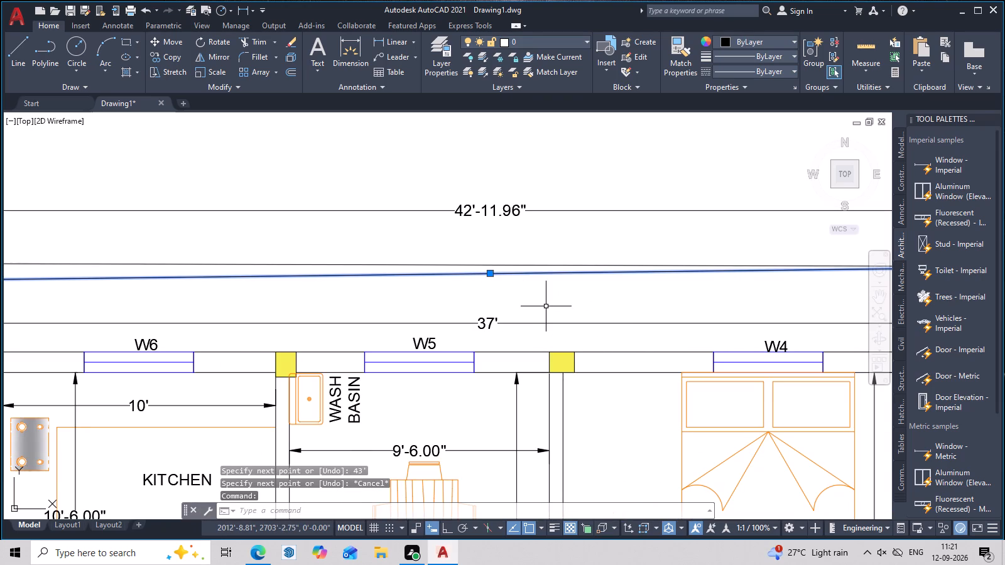
key("Delete")
scroll(522, 304, "down", 3)
scroll(523, 291, "up", 2)
scroll(524, 286, "down", 1)
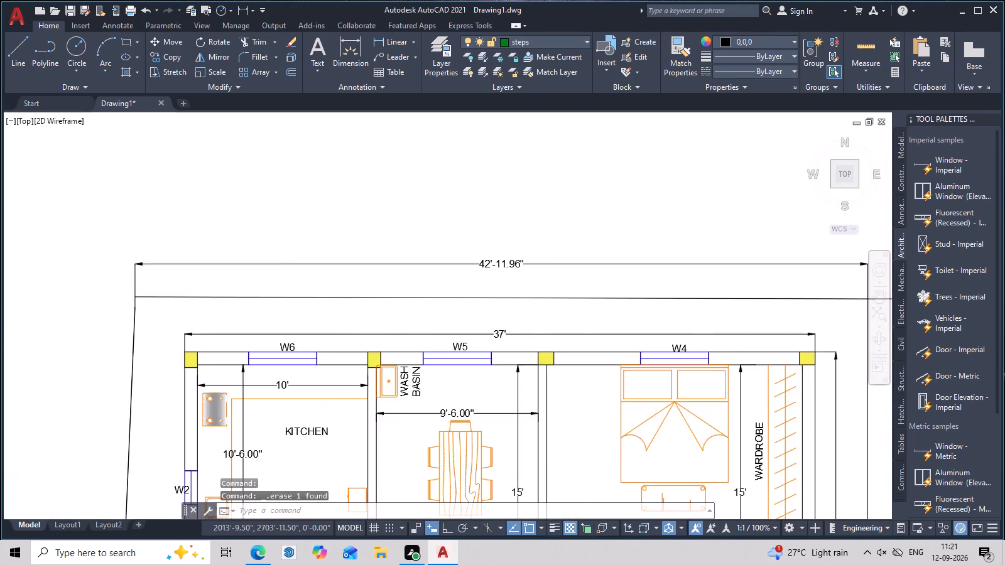
Delete the horizontal dimension above the plot's north boundary.
middle_click_drag(594, 308, 532, 289)
left_click(594, 253)
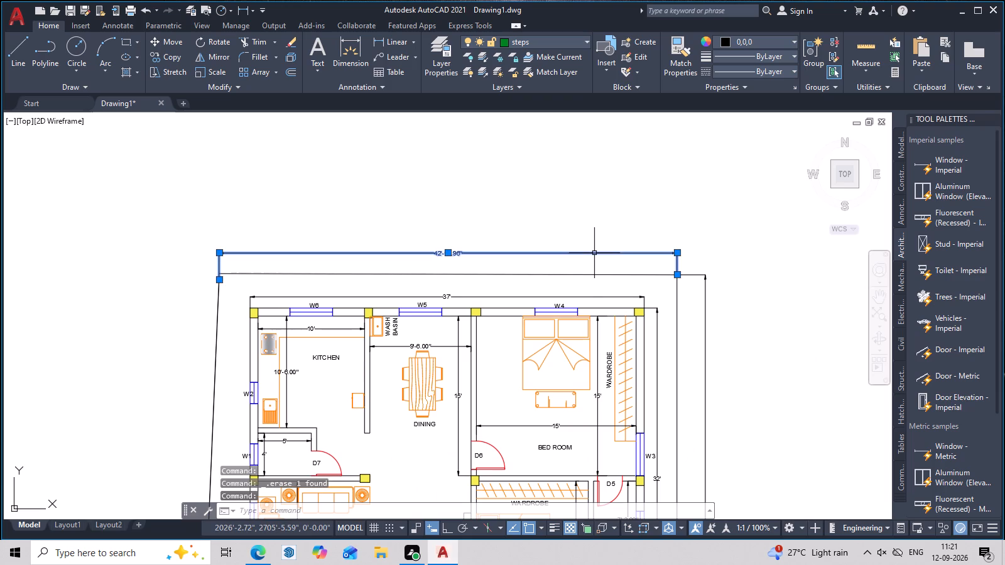
key("Delete")
Add a horizontal linear dimension from the northeast to the northwest end of the new north boundary line, placed outside the plot.
scroll(629, 293, "down", 2)
middle_click_drag(654, 313, 651, 304)
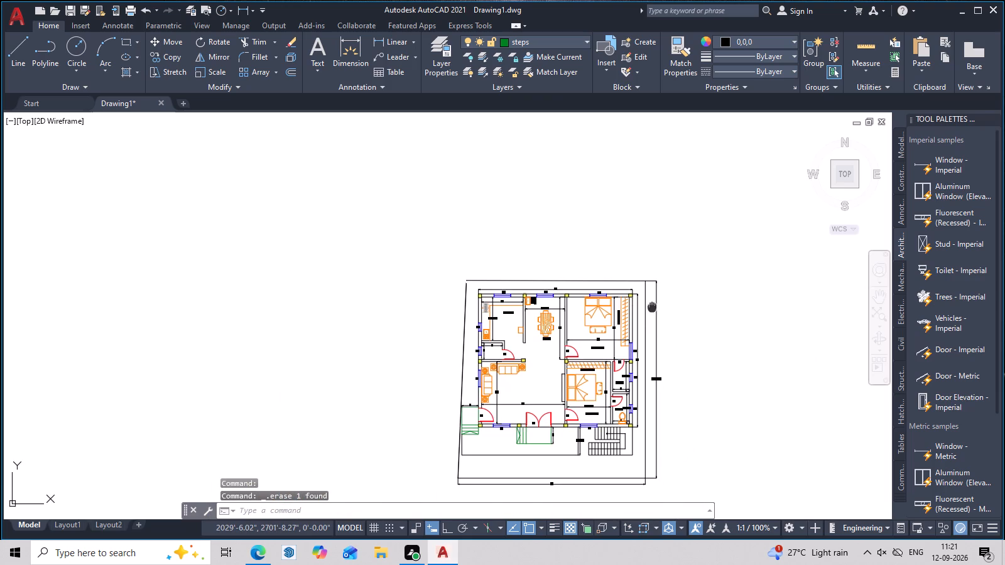
middle_click_drag(651, 304, 643, 296)
scroll(632, 284, "up", 2)
middle_click_drag(632, 284, 642, 319)
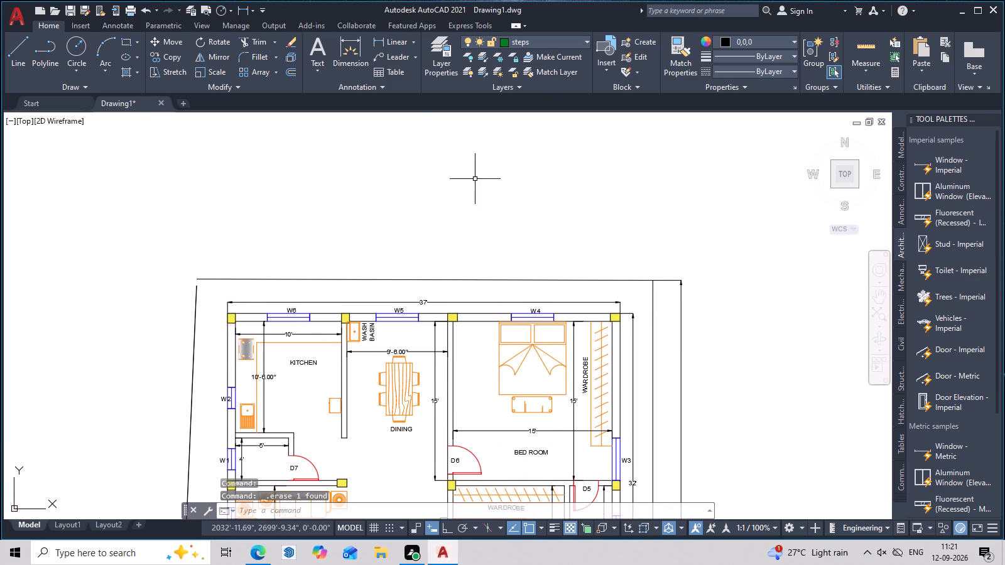
left_click(391, 42)
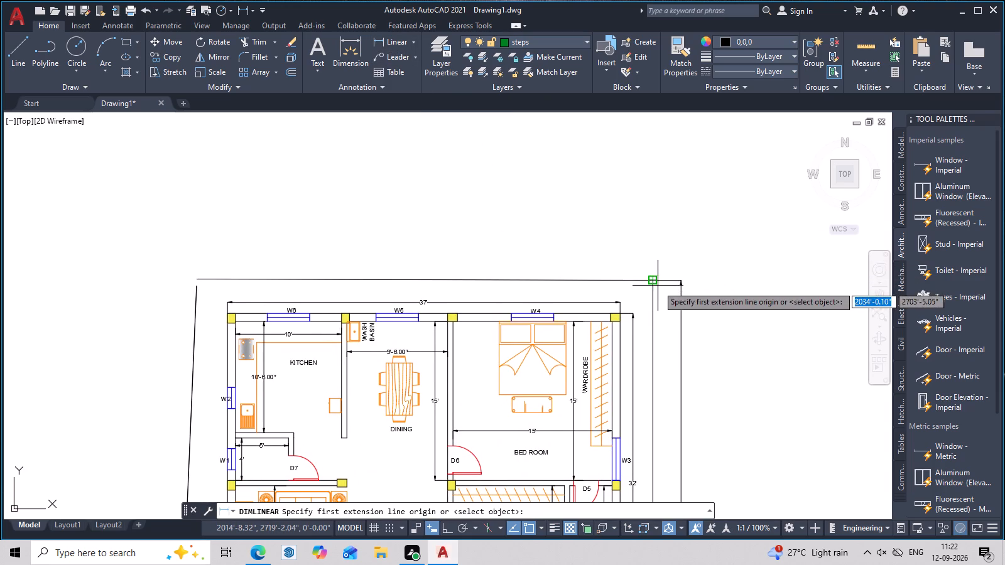
double_click(653, 279)
left_click(197, 280)
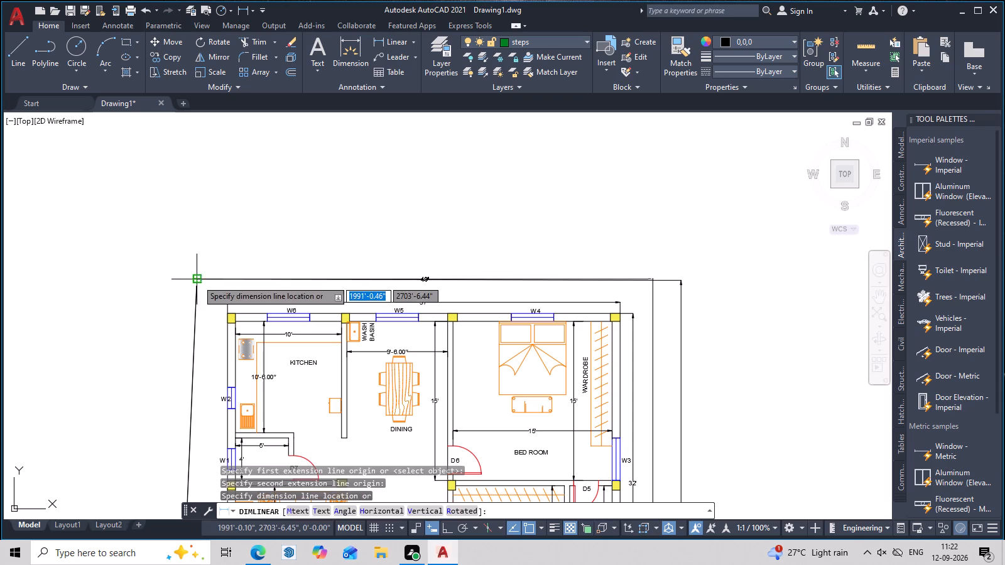
left_click(208, 261)
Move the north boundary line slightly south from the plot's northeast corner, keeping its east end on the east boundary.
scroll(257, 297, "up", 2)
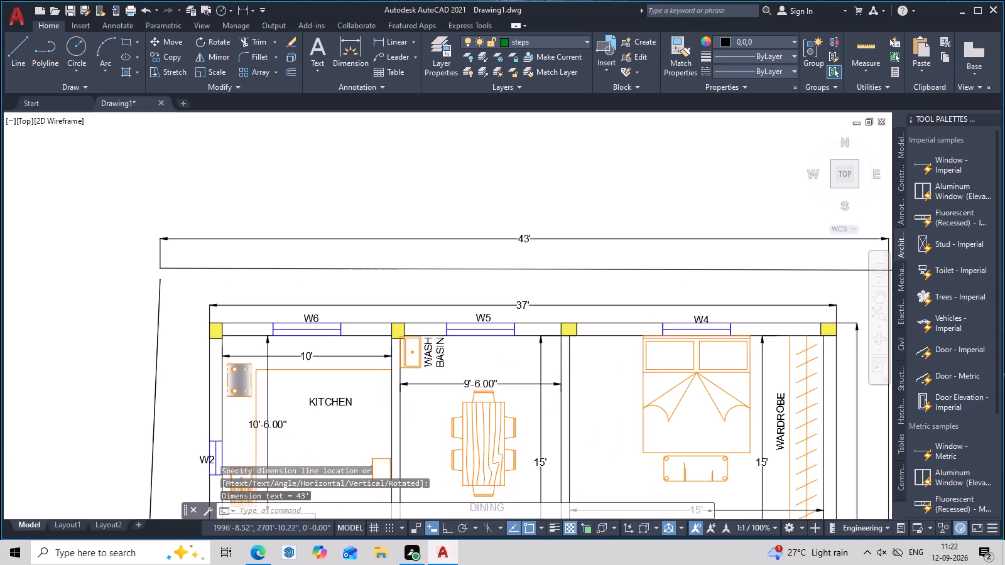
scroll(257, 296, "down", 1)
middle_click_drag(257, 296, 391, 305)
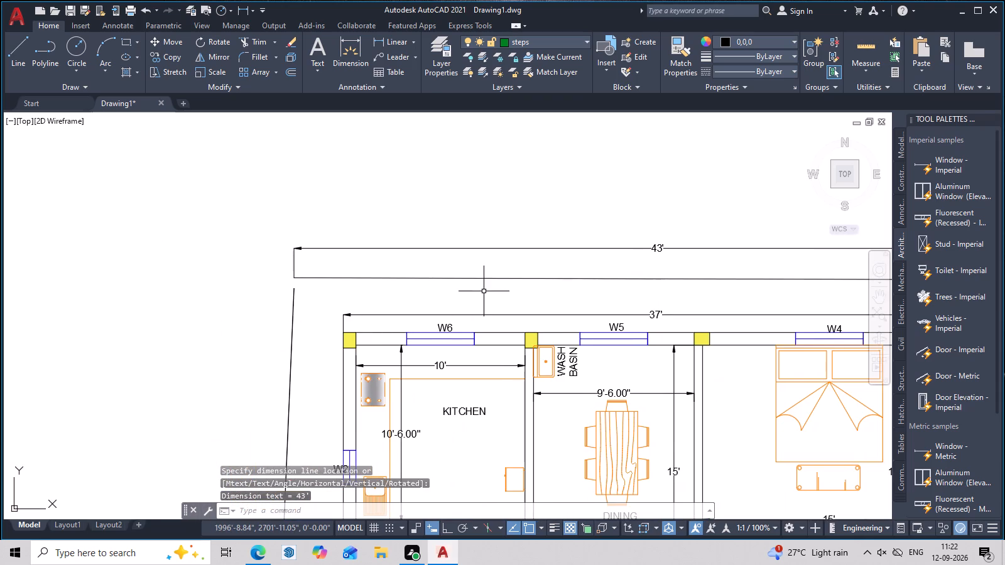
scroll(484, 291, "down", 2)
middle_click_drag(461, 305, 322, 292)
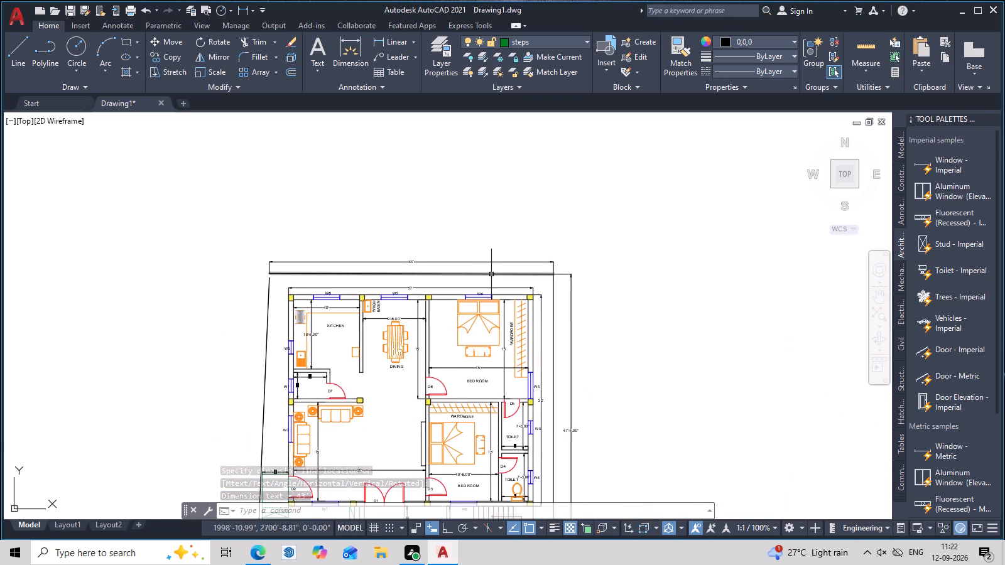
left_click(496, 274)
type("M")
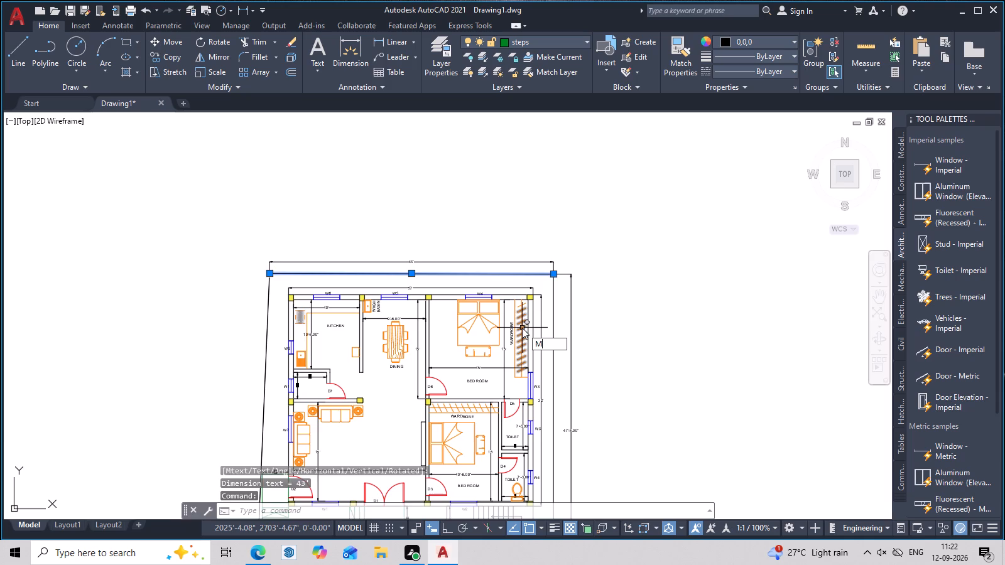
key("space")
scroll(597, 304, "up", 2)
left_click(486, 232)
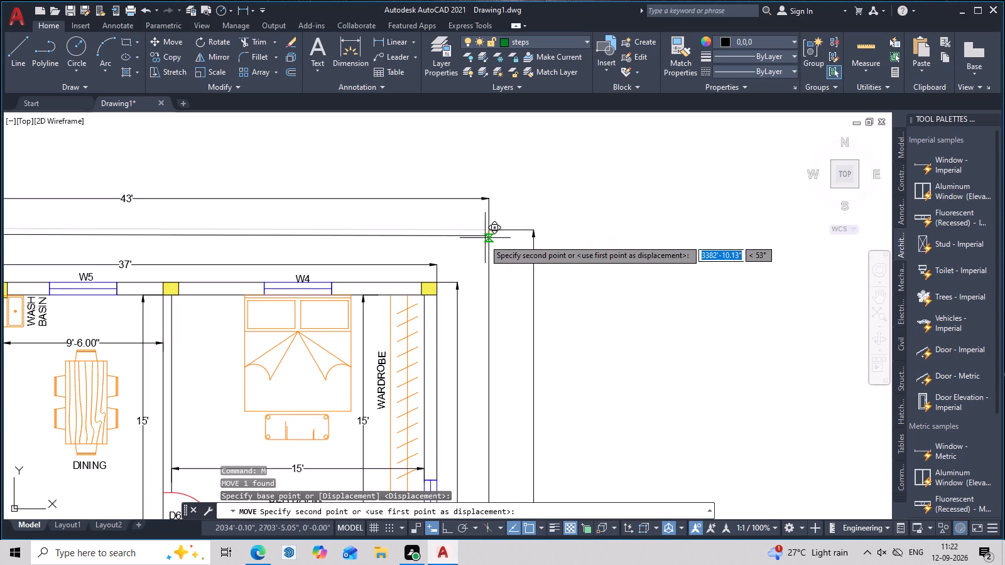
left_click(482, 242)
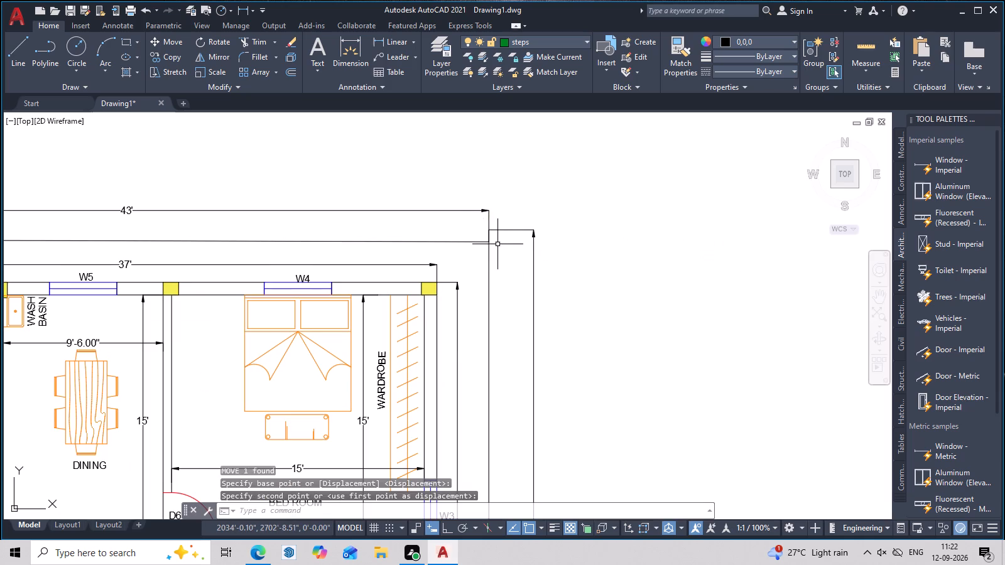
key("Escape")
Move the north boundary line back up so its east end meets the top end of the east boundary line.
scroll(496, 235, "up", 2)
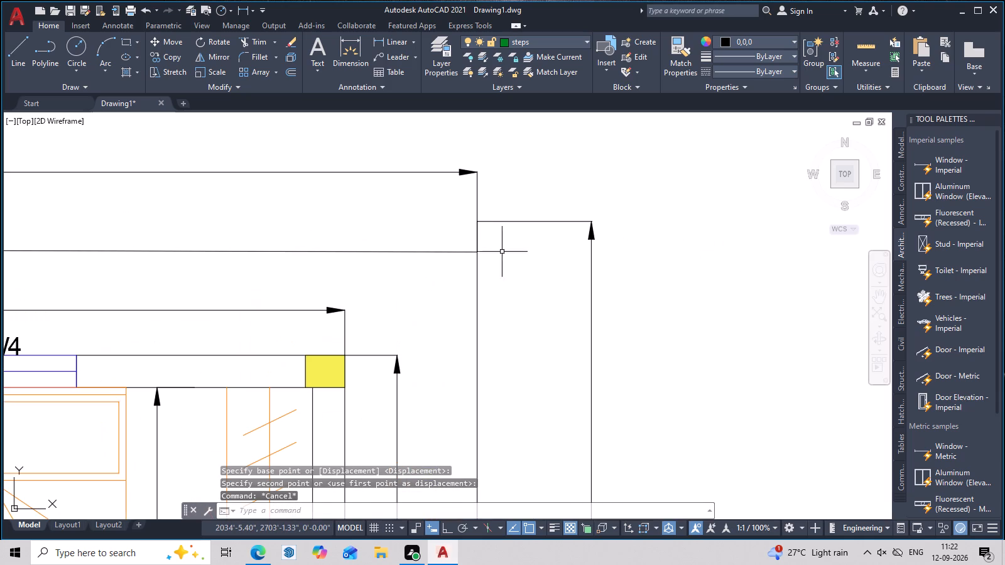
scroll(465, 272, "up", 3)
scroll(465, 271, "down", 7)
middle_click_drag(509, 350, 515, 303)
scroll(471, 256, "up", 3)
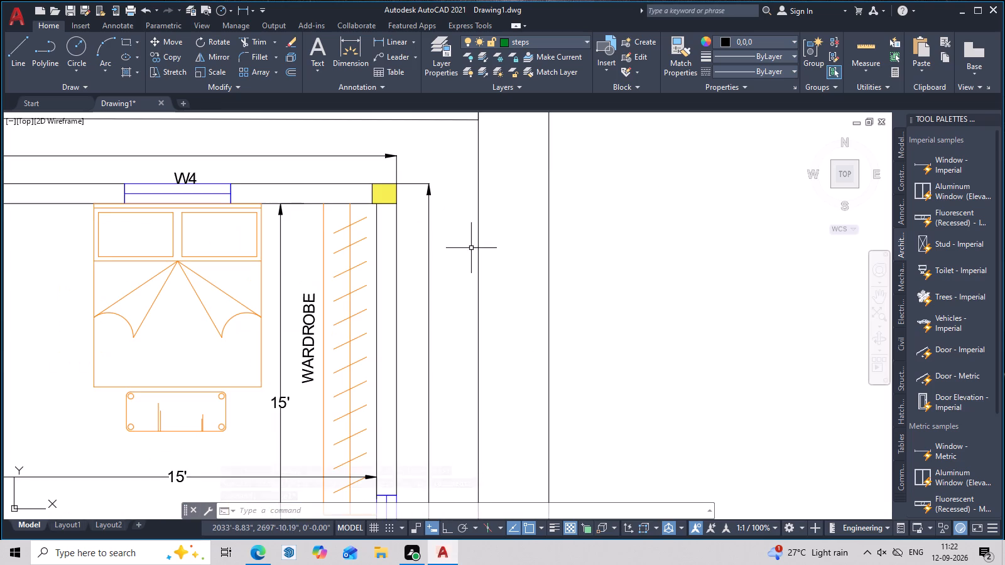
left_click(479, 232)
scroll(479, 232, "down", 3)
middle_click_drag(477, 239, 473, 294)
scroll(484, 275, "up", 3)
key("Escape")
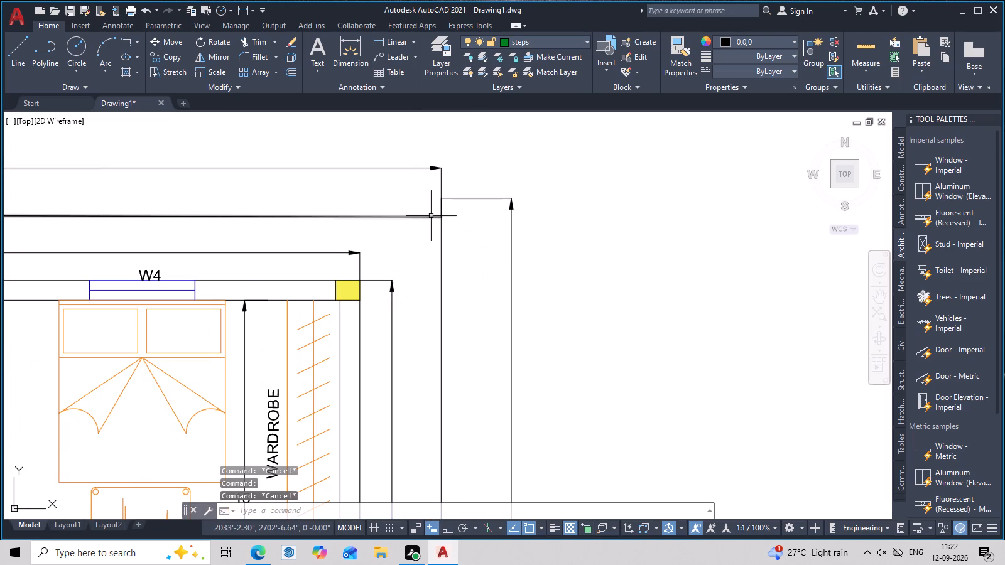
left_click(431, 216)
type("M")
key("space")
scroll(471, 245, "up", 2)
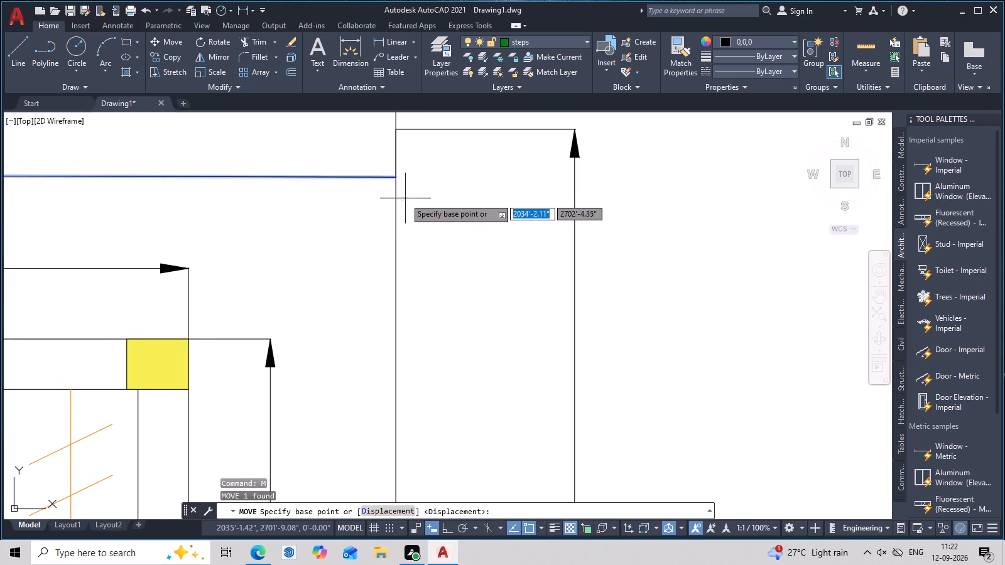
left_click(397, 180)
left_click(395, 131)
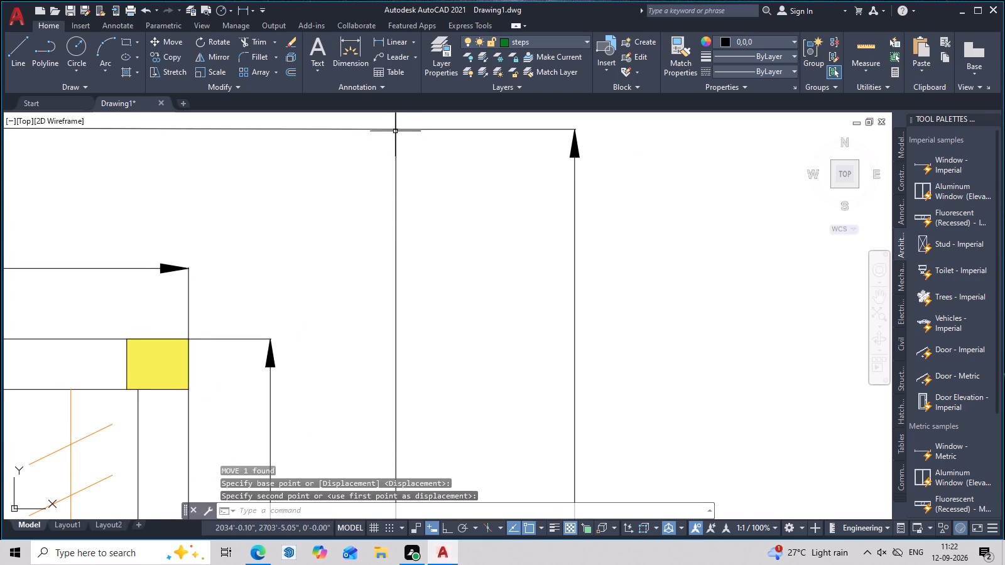
Extend the slanted west boundary line up to the north boundary line.
scroll(393, 214, "down", 5)
middle_click_drag(376, 261, 533, 288)
scroll(271, 238, "up", 3)
middle_click_drag(238, 283, 259, 276)
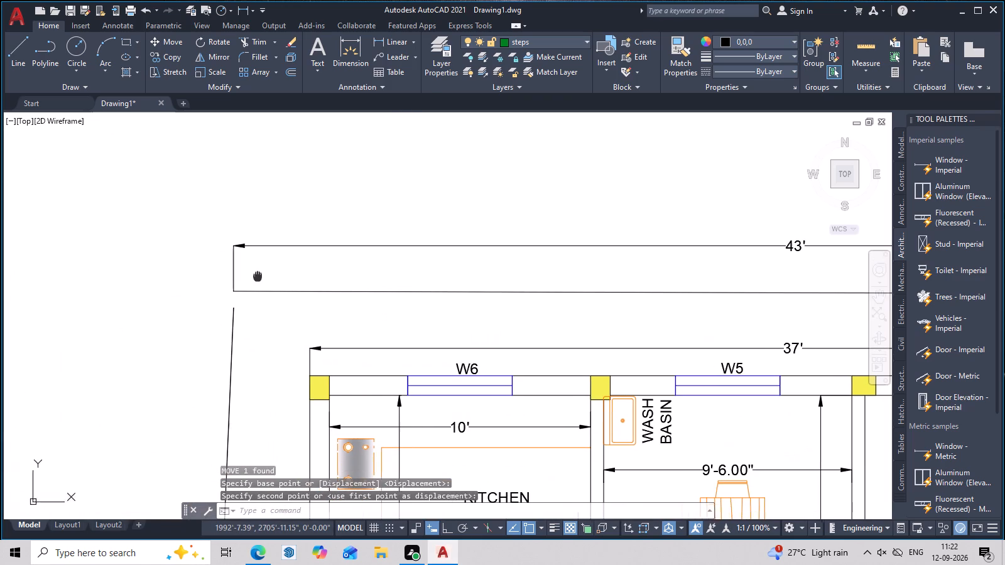
key("Escape")
type("EX")
key("space")
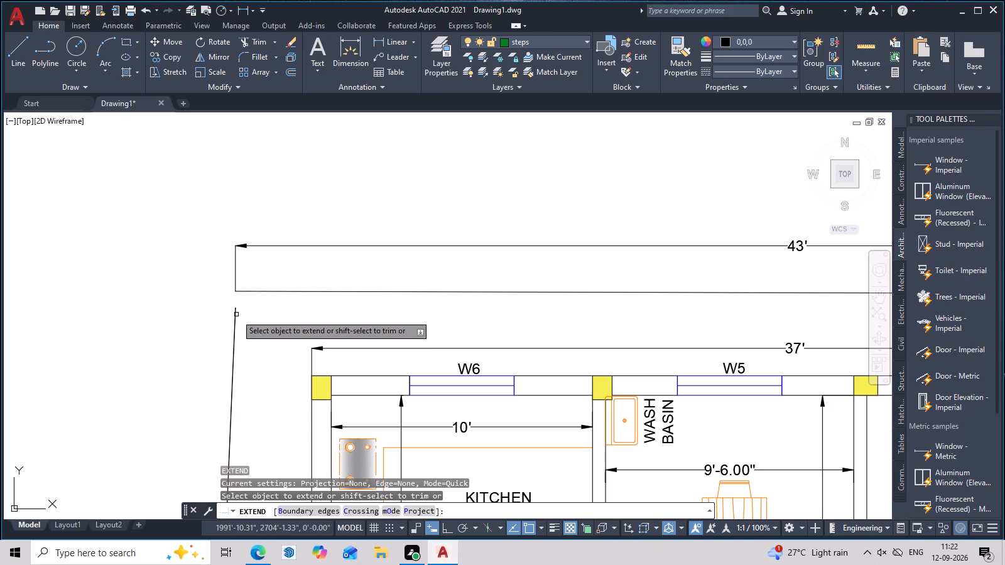
scroll(263, 315, "down", 1)
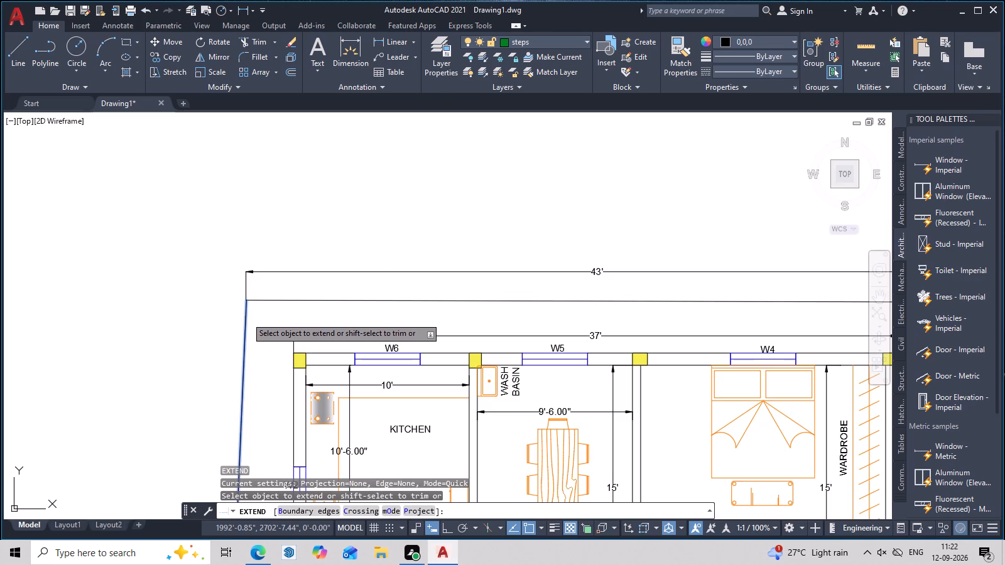
left_click(246, 317)
scroll(261, 316, "down", 3)
key("Escape")
Examine the whole floor plan, from the plot boundary and its dimensions to the entrance steps and staircase.
scroll(317, 326, "up", 3)
middle_click_drag(306, 331, 416, 220)
scroll(422, 217, "down", 3)
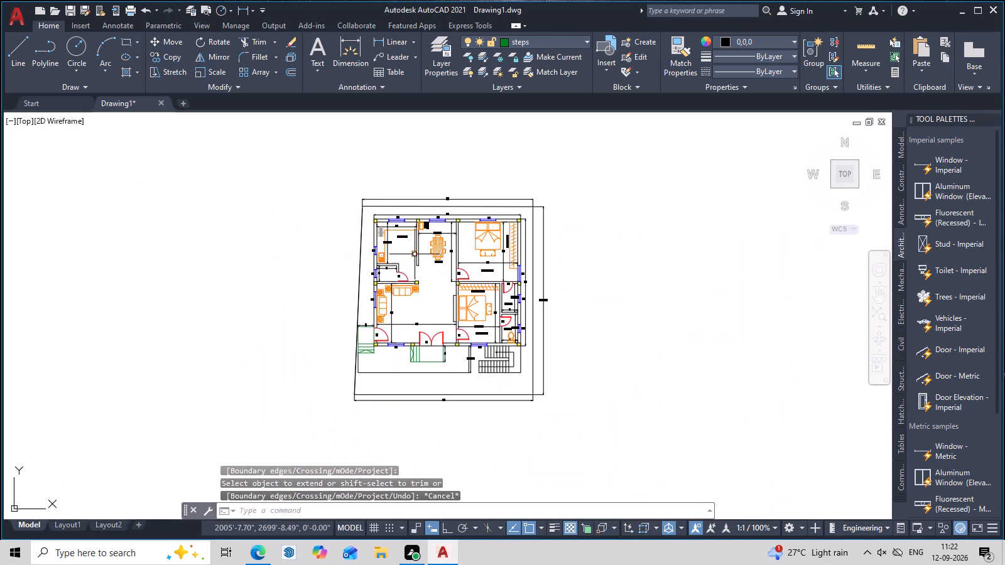
middle_click_drag(430, 294, 398, 321)
scroll(305, 318, "up", 3)
middle_click_drag(400, 365, 436, 267)
scroll(442, 271, "down", 2)
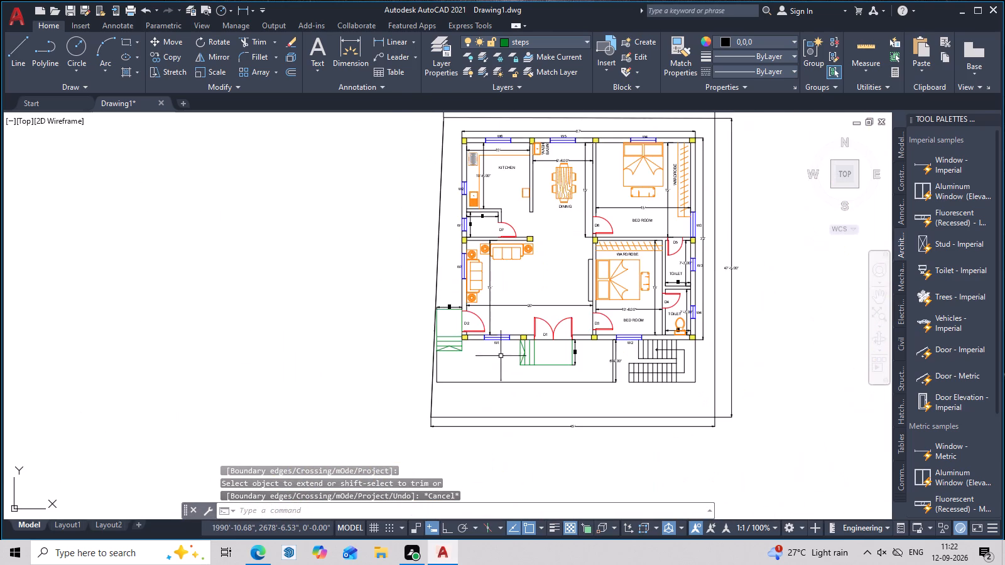
middle_click_drag(540, 253, 384, 377)
scroll(579, 236, "up", 3)
middle_click_drag(224, 263, 576, 279)
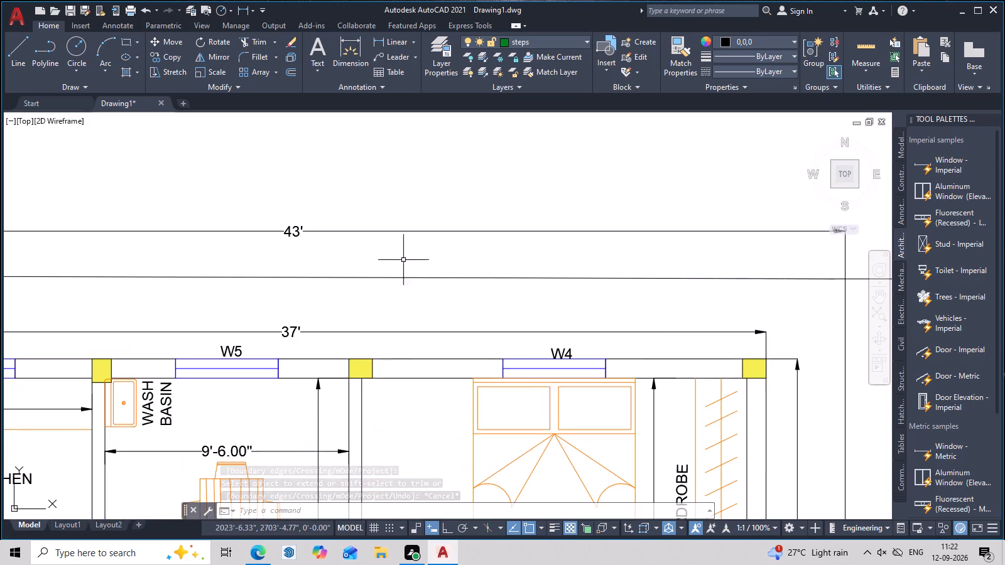
scroll(375, 256, "down", 2)
middle_click_drag(352, 294, 436, 193)
scroll(484, 262, "down", 1)
middle_click_drag(523, 334, 516, 306)
scroll(516, 296, "up", 1)
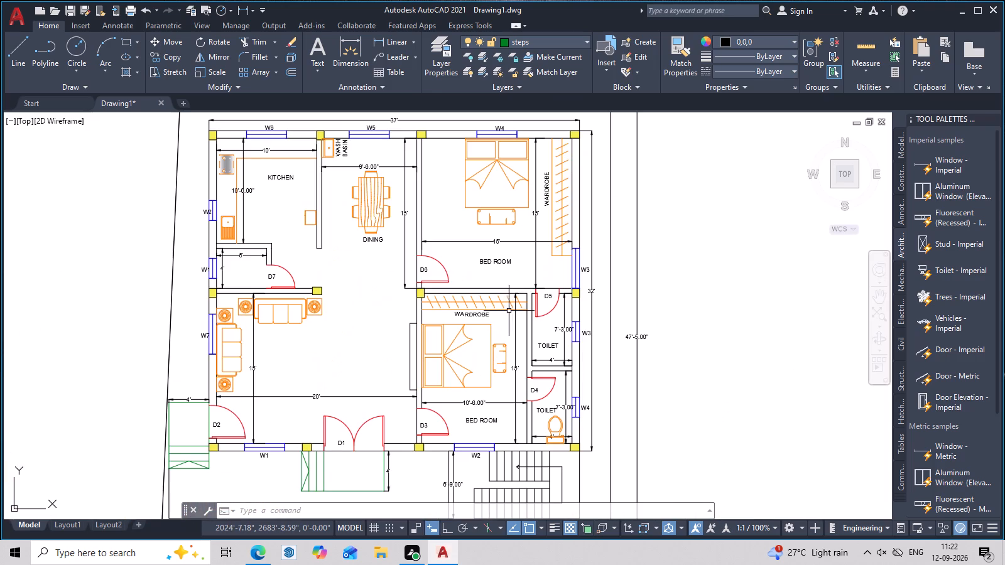
scroll(509, 313, "up", 1)
scroll(509, 313, "down", 2)
middle_click_drag(580, 376, 589, 340)
scroll(542, 369, "up", 3)
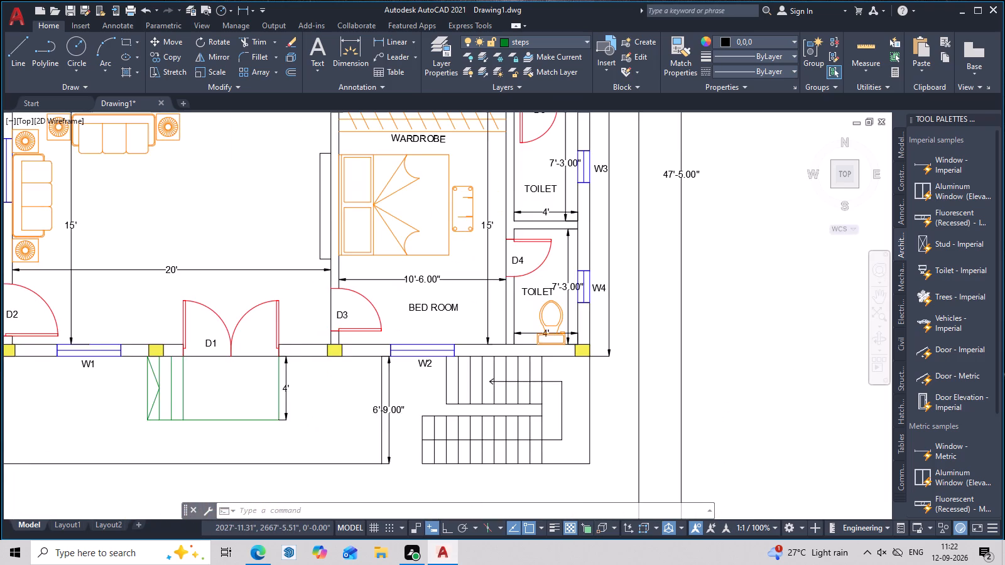
scroll(543, 369, "down", 3)
scroll(420, 384, "up", 2)
scroll(587, 416, "up", 2)
middle_click_drag(366, 383, 454, 352)
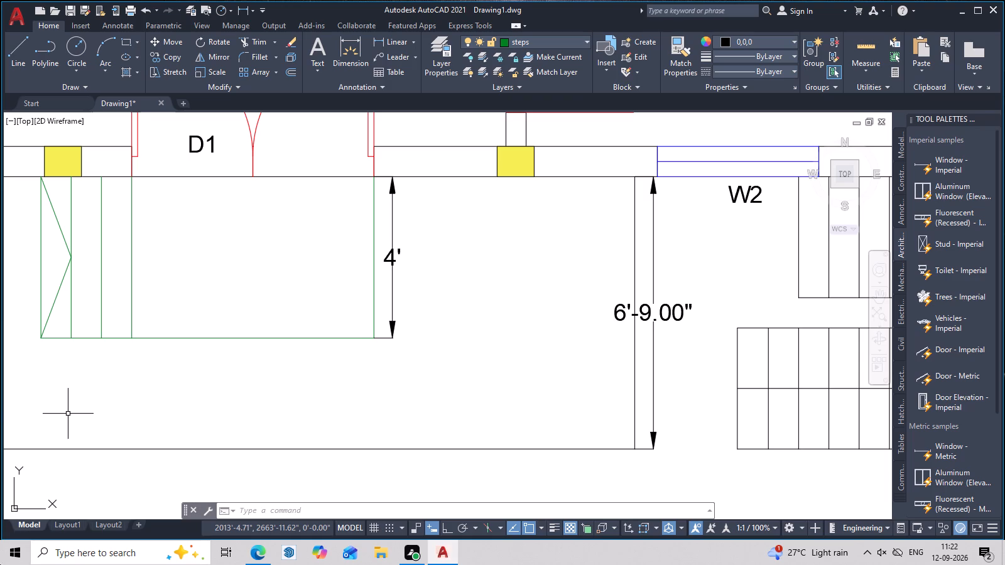
key("Escape")
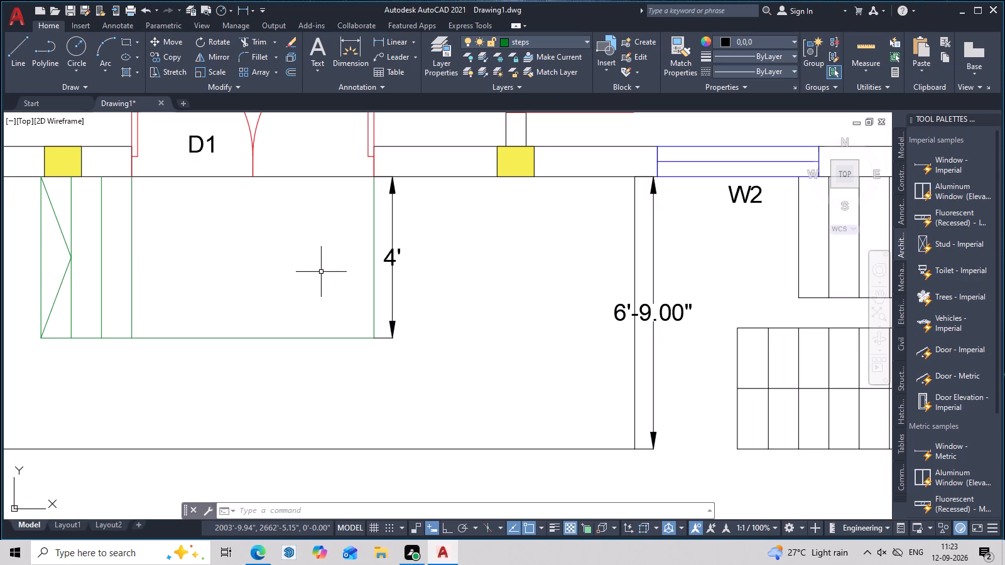
Add the multiline text label "STEPS" below window W1, between the two green entrance steps.
scroll(331, 374, "down", 4)
middle_click_drag(364, 350, 582, 347)
scroll(543, 348, "up", 3)
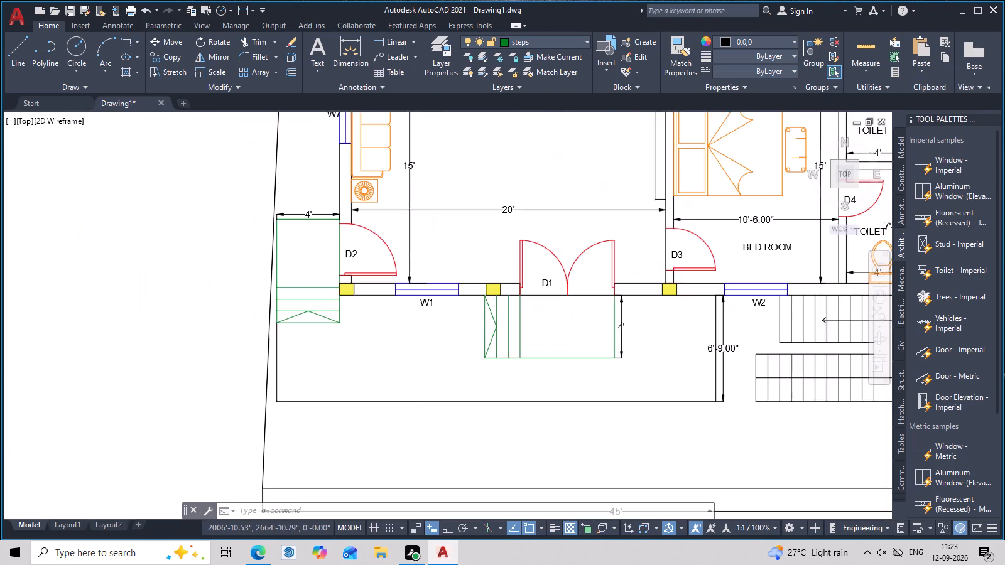
scroll(543, 348, "up", 3)
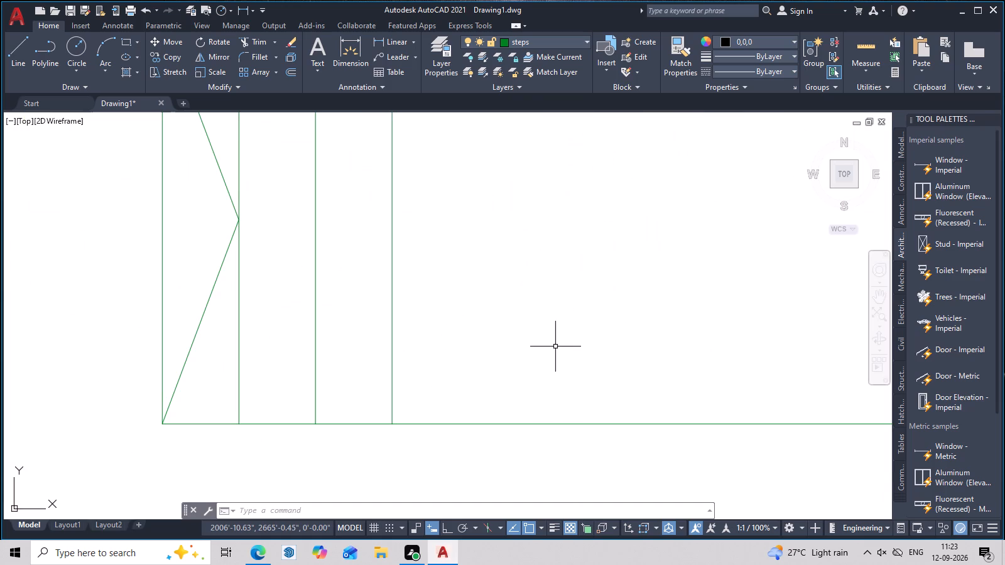
scroll(555, 347, "up", 1)
scroll(555, 347, "down", 2)
middle_click_drag(543, 348, 511, 350)
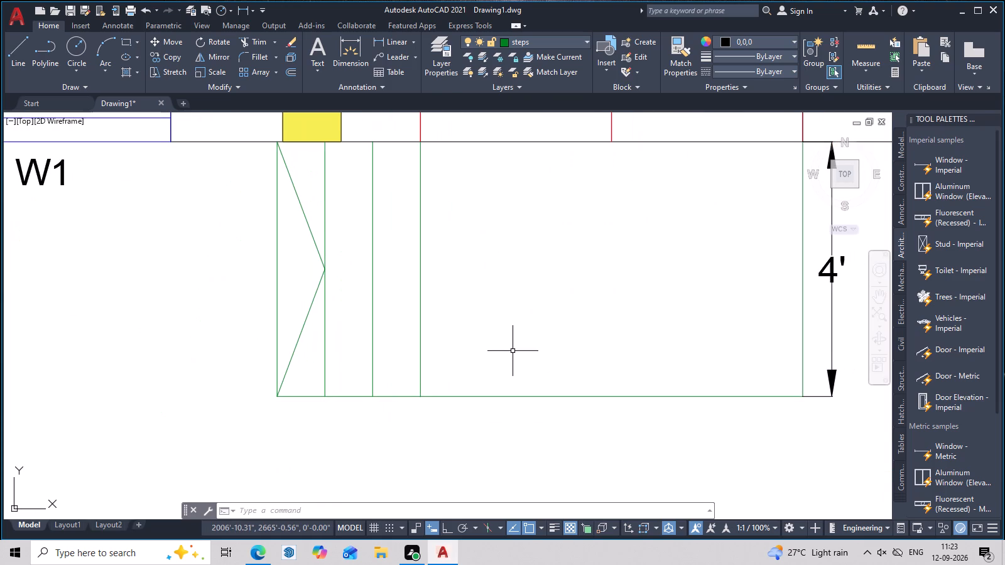
scroll(470, 282, "down", 1)
middle_click_drag(426, 283, 539, 256)
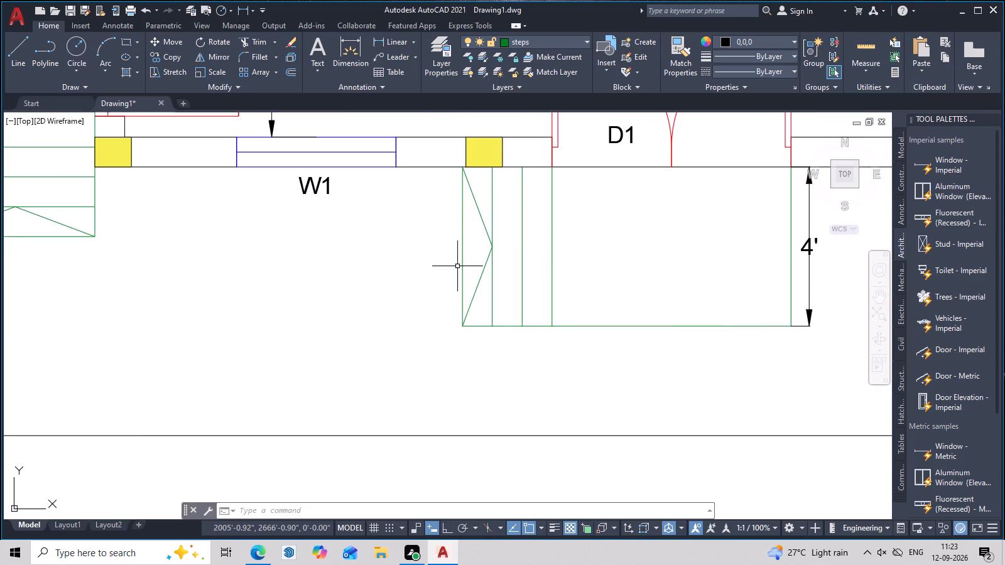
type("T")
key("space")
left_click(288, 279)
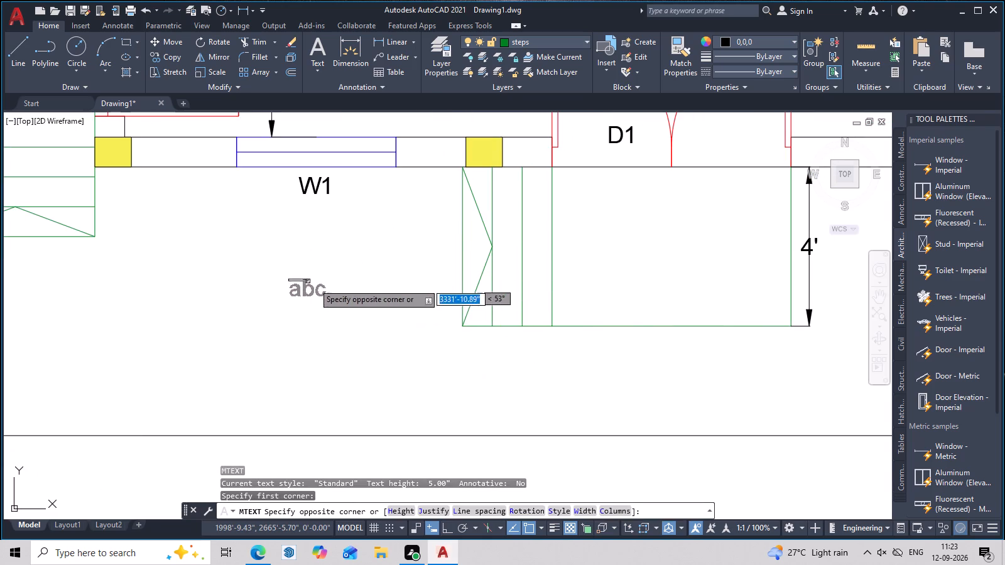
left_click(348, 294)
type("ST")
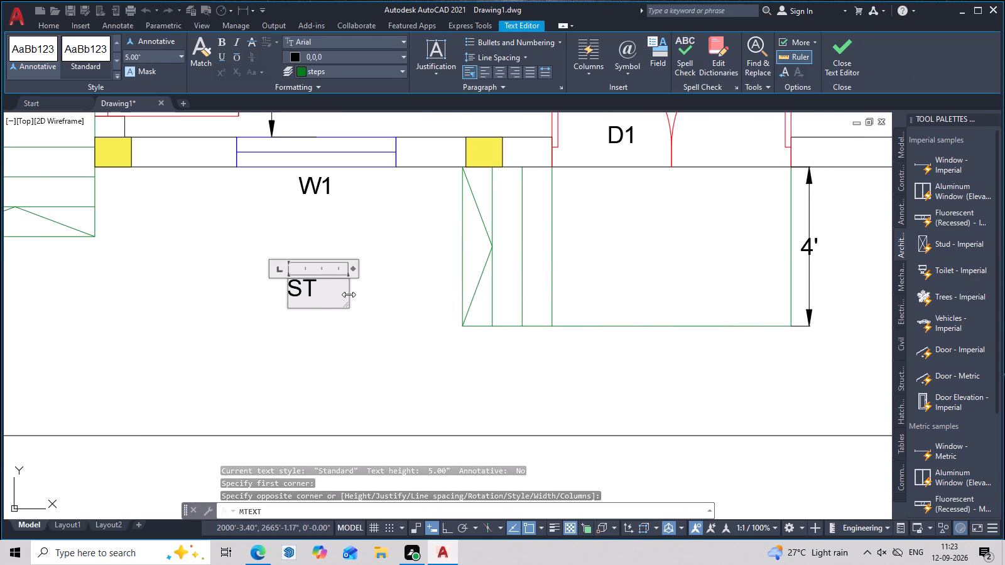
type("EPD")
key("BackSpace")
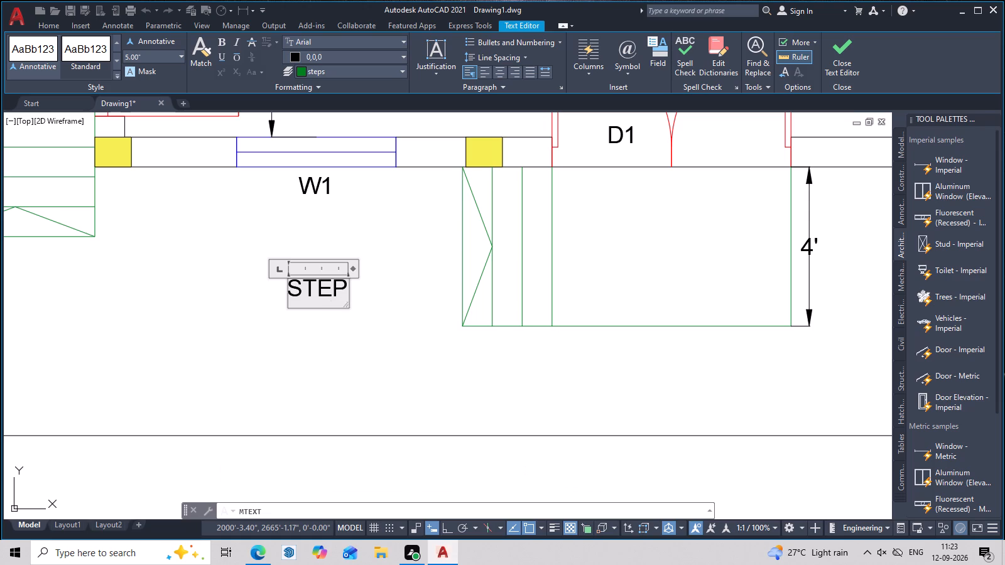
key("s")
left_click(416, 277)
Finish the "STEPS" label below window W1 and rotate it 90 degrees counterclockwise so it reads vertically upward.
left_click(371, 281)
left_click_drag(340, 287, 326, 291)
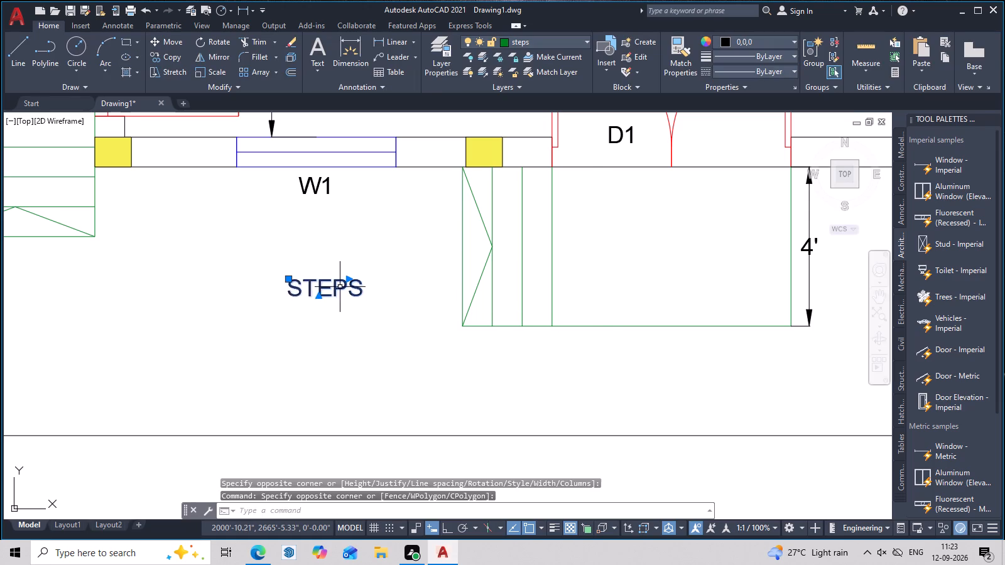
left_click_drag(326, 291, 305, 298)
left_click(303, 298)
type("RO")
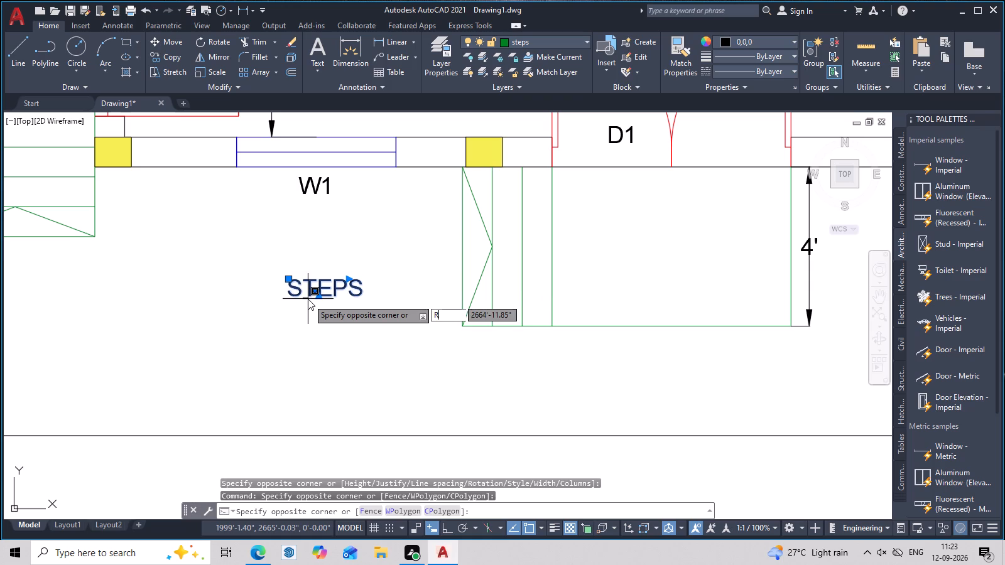
key("space")
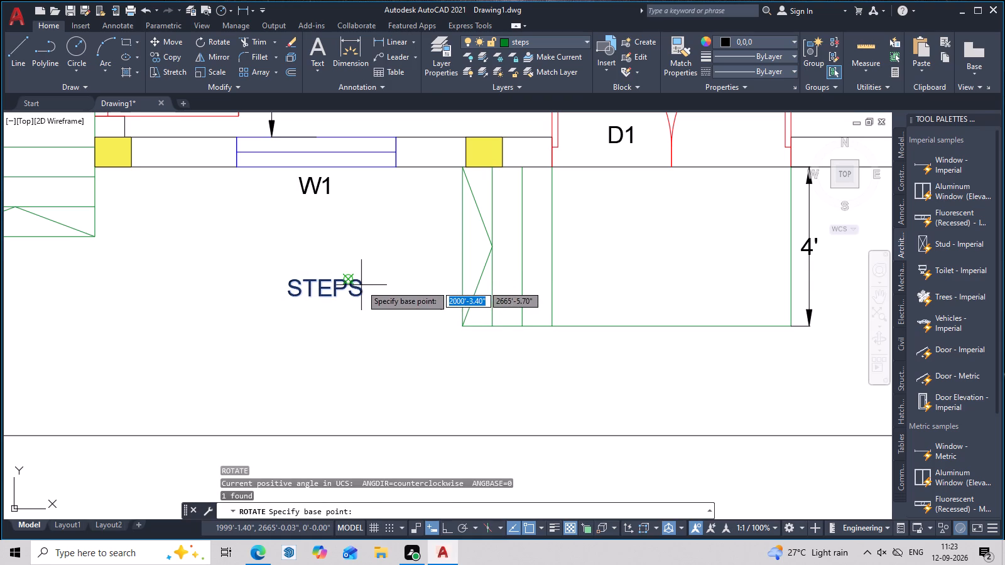
left_click(361, 285)
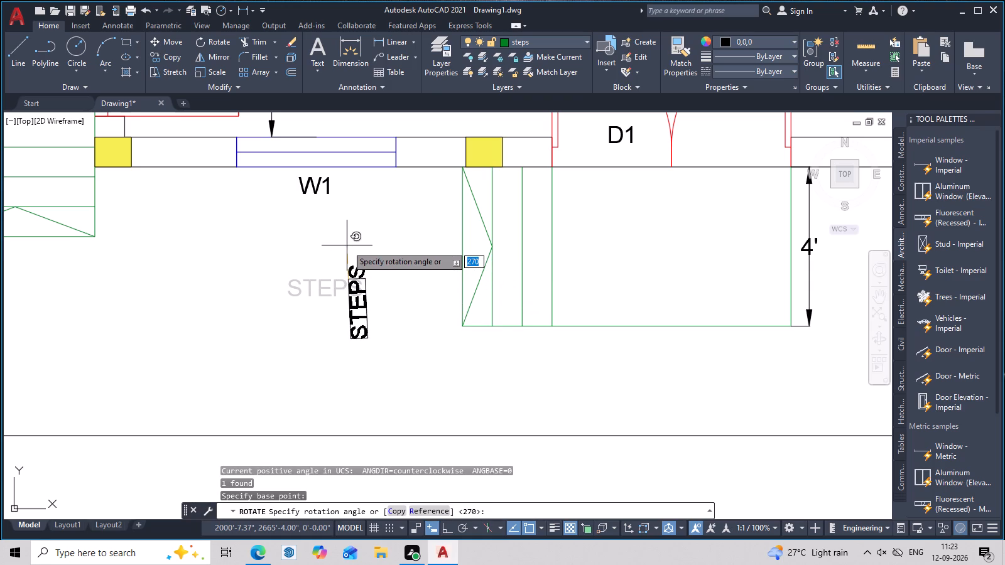
key("F8")
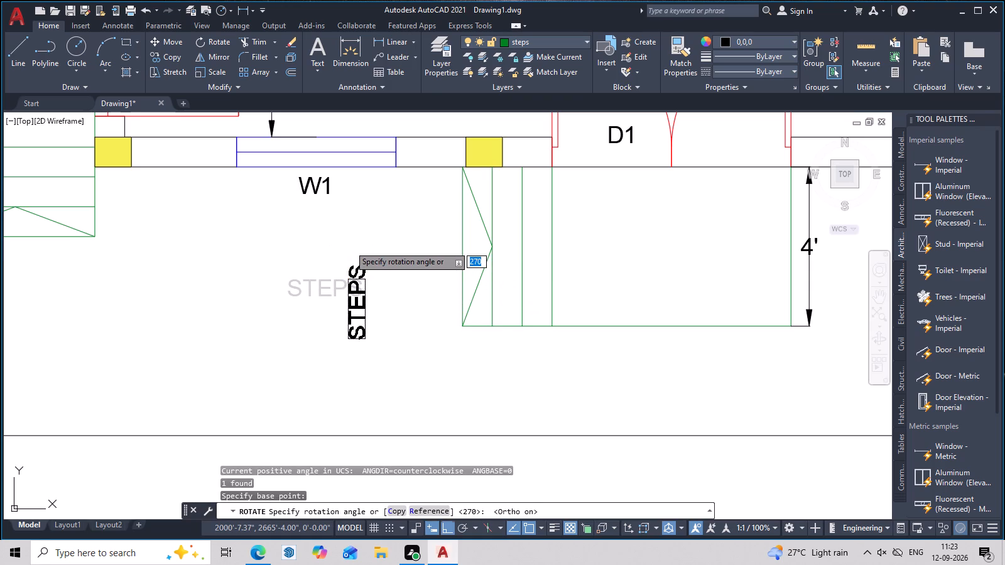
left_click(349, 245)
Move the vertical "STEPS" label close beside the west edge of the entrance steps at door D1.
left_click(362, 281)
left_click(354, 290)
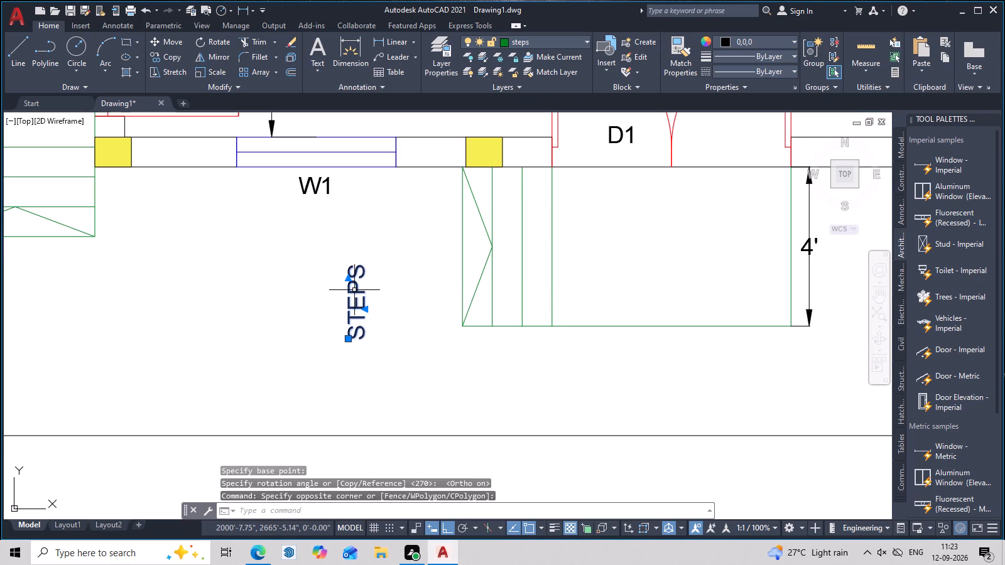
type("M")
key("space")
scroll(393, 309, "up", 2)
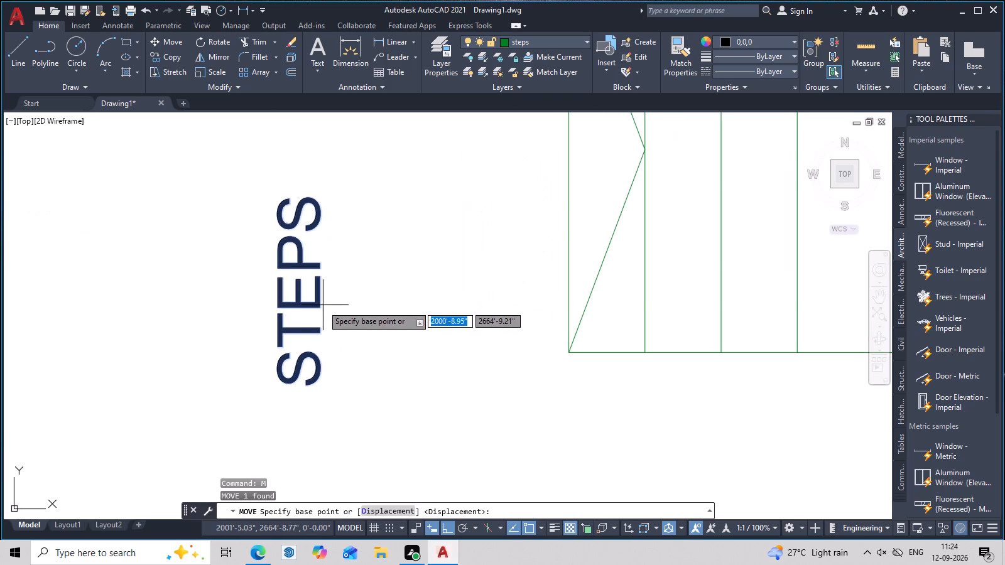
left_click(309, 305)
scroll(445, 259, "down", 2)
middle_click_drag(447, 256, 434, 296)
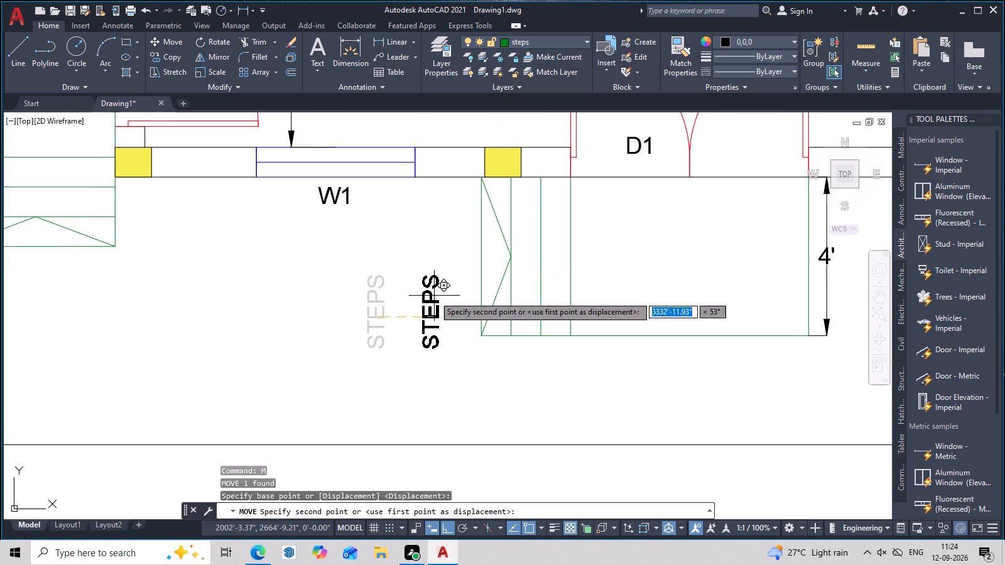
key("F8")
scroll(443, 265, "up", 1)
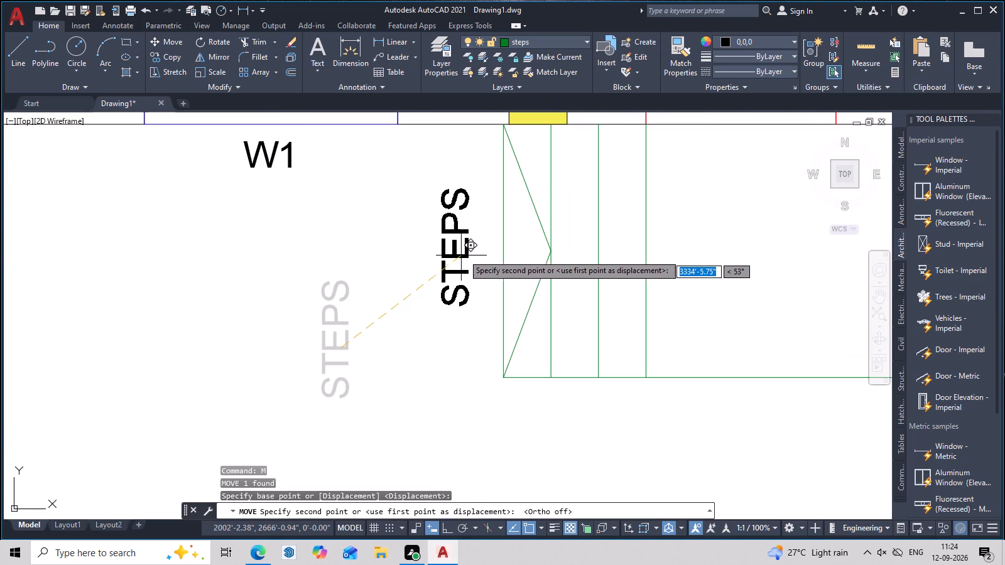
left_click(479, 250)
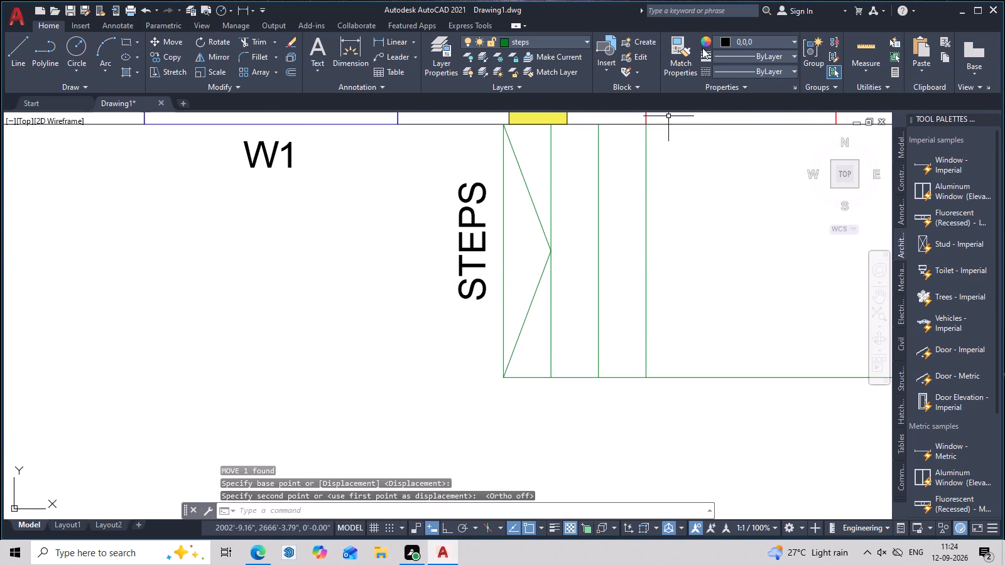
Match the vertical "STEPS" label's properties to a green line of the D1 entrance steps.
left_click(689, 56)
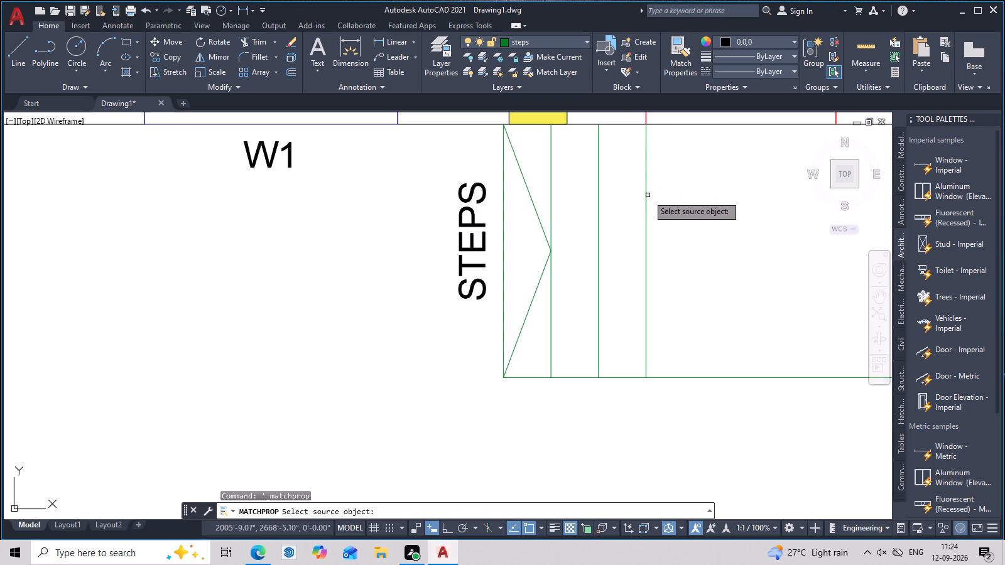
left_click(647, 195)
left_click(477, 236)
left_click(469, 248)
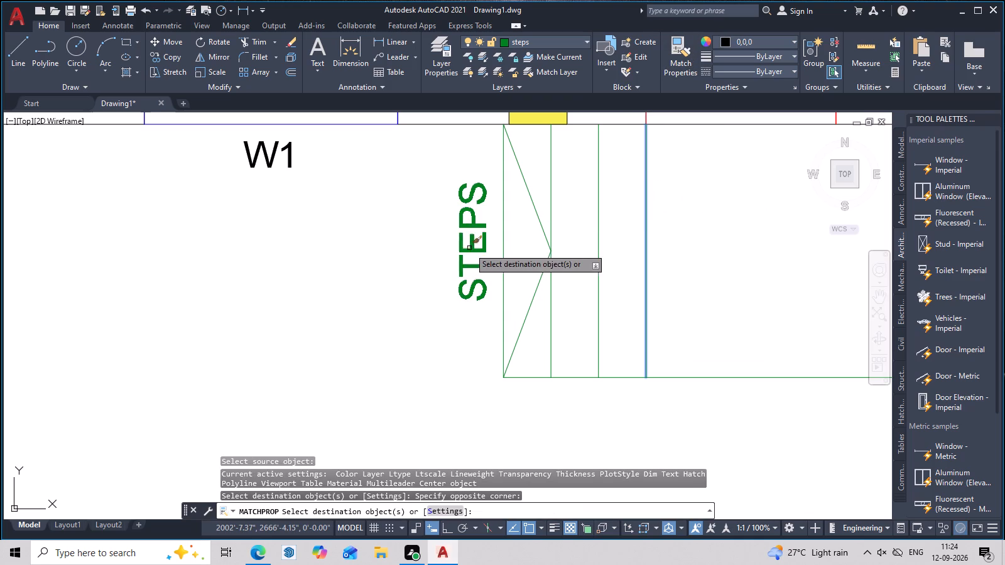
key("Escape")
Add a horizontal multiline text label "STEPS" just below the green steps outside door D2.
scroll(446, 293, "down", 3)
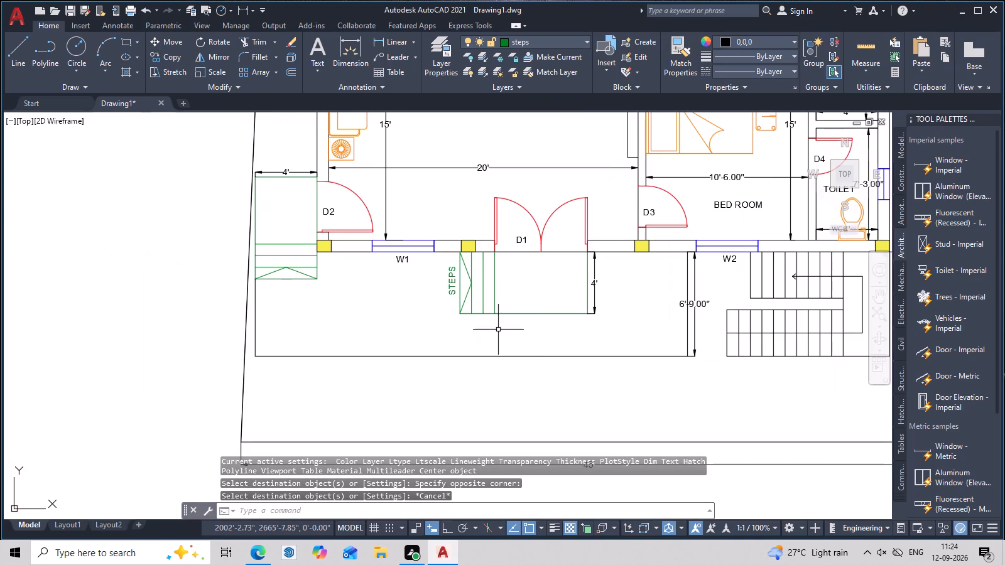
middle_click_drag(549, 333, 593, 341)
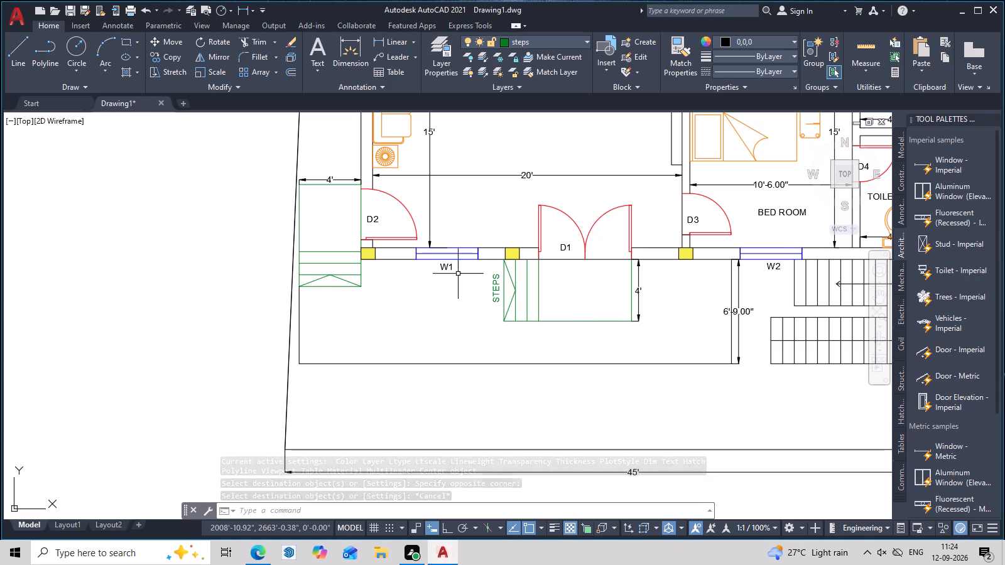
middle_click_drag(362, 269, 465, 271)
scroll(419, 296, "up", 2)
middle_click_drag(435, 308, 440, 296)
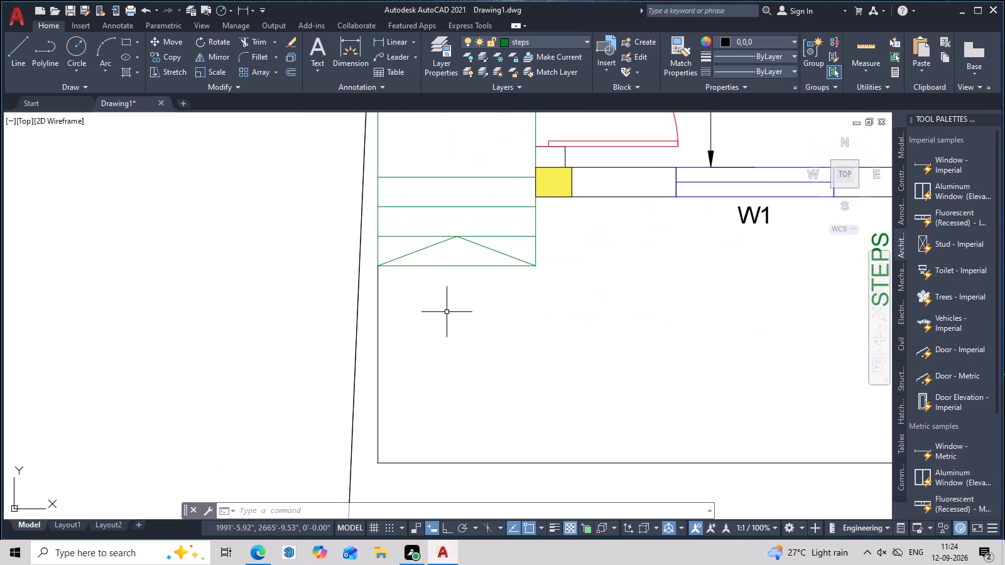
type("T")
key("space")
left_click(418, 283)
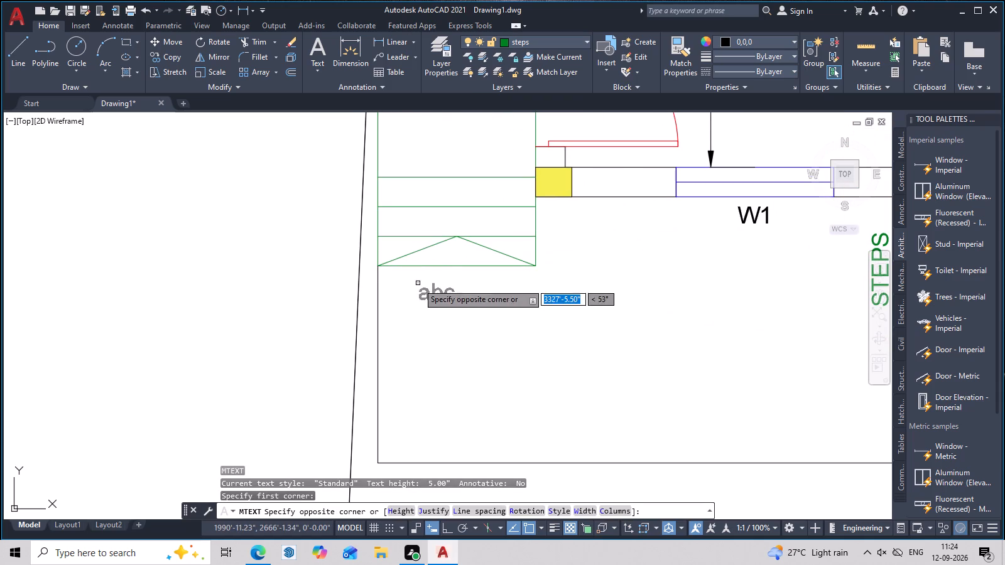
double_click(503, 295)
type("STE")
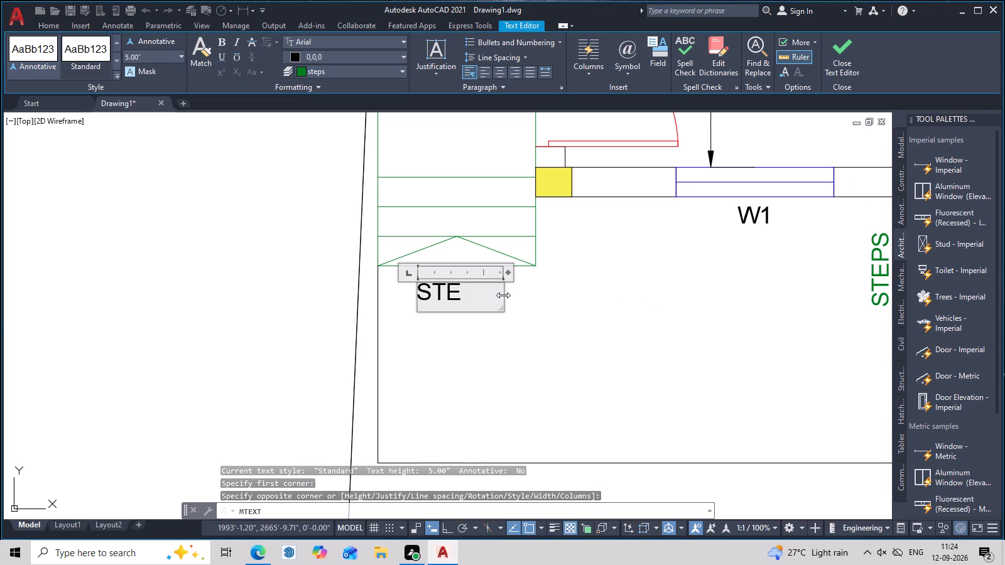
key("p")
key("s")
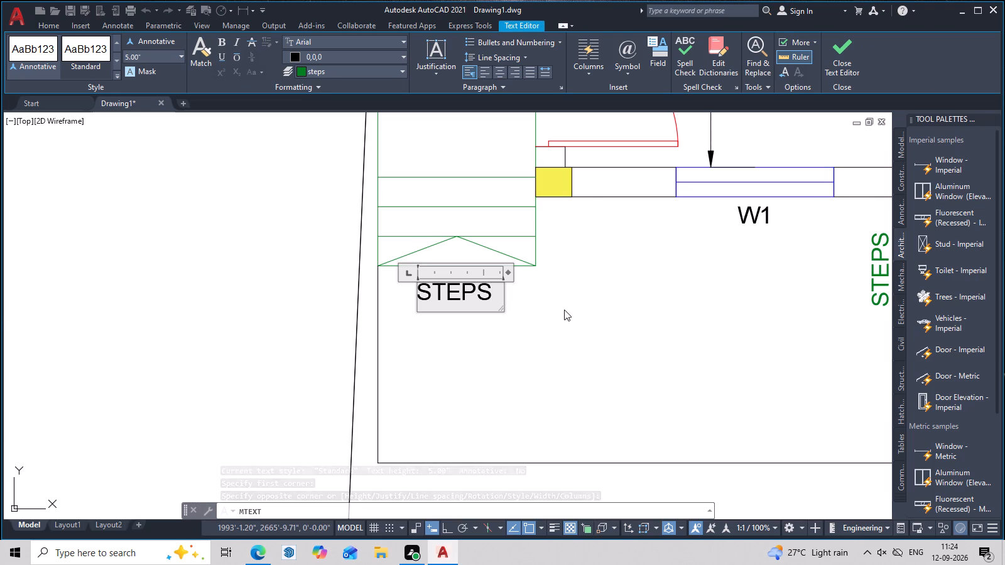
double_click(545, 309)
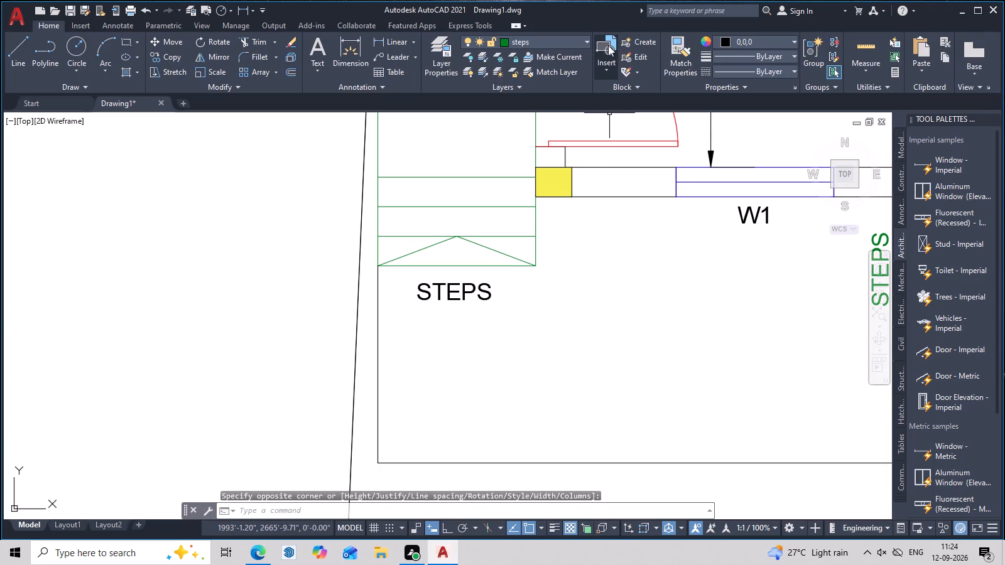
Match the horizontal "STEPS" label's properties to the bottom green line of the steps by door D2.
left_click(682, 44)
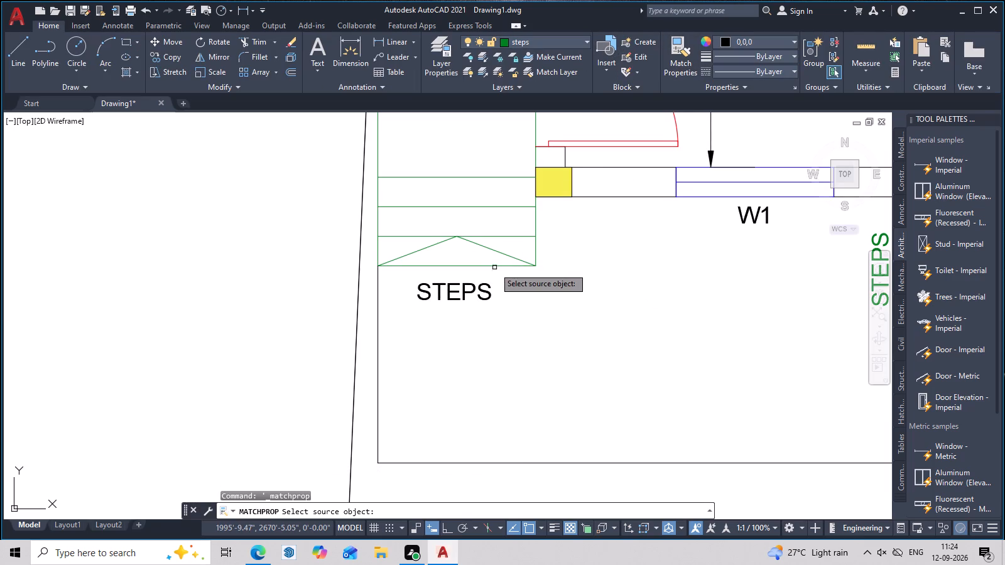
left_click(494, 266)
left_click(479, 286)
scroll(499, 296, "down", 2)
key("Escape")
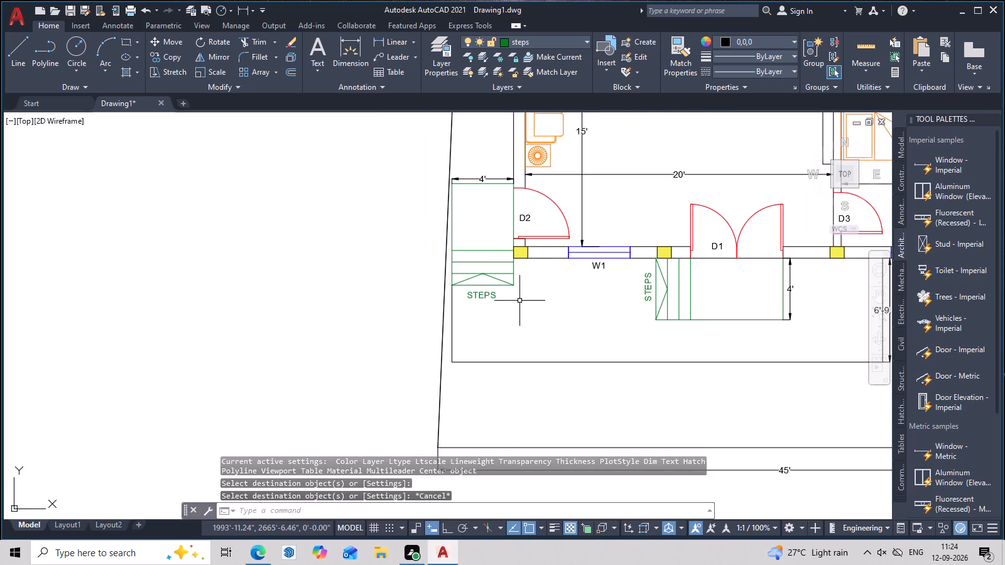
Examine the south side of the plan, from both labelled entrance steps across to the staircase.
scroll(520, 301, "down", 2)
middle_click_drag(526, 305, 444, 338)
scroll(442, 338, "up", 4)
scroll(418, 335, "down", 2)
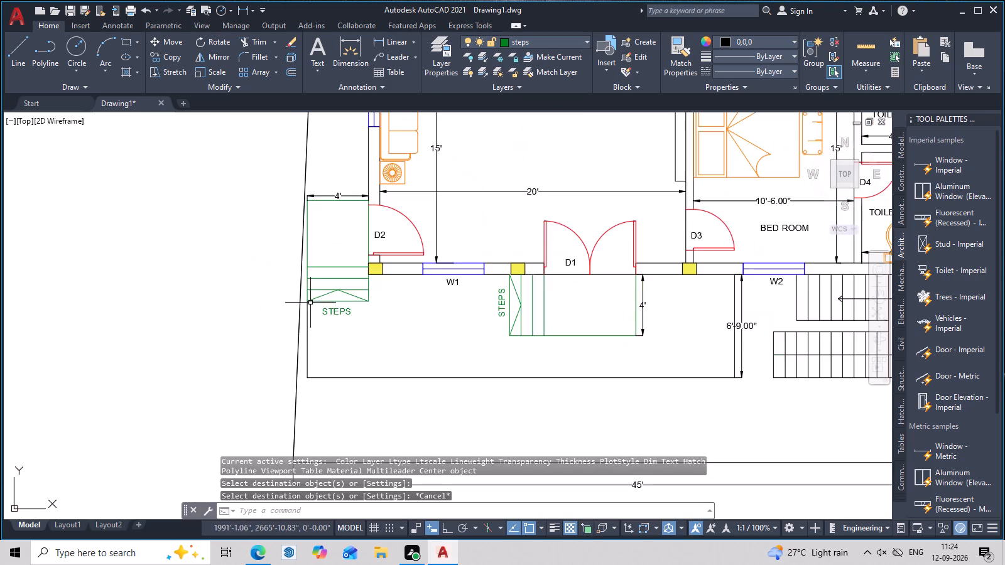
scroll(310, 302, "up", 5)
scroll(393, 304, "down", 3)
key("Escape")
scroll(491, 338, "down", 2)
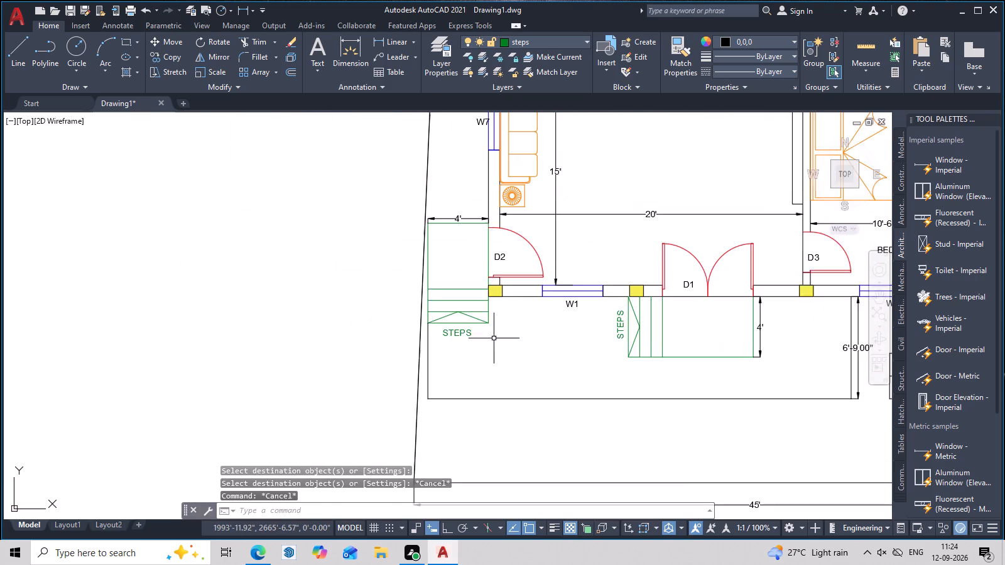
middle_click_drag(544, 345, 383, 348)
scroll(565, 364, "up", 2)
scroll(565, 364, "down", 2)
middle_click_drag(573, 365, 457, 370)
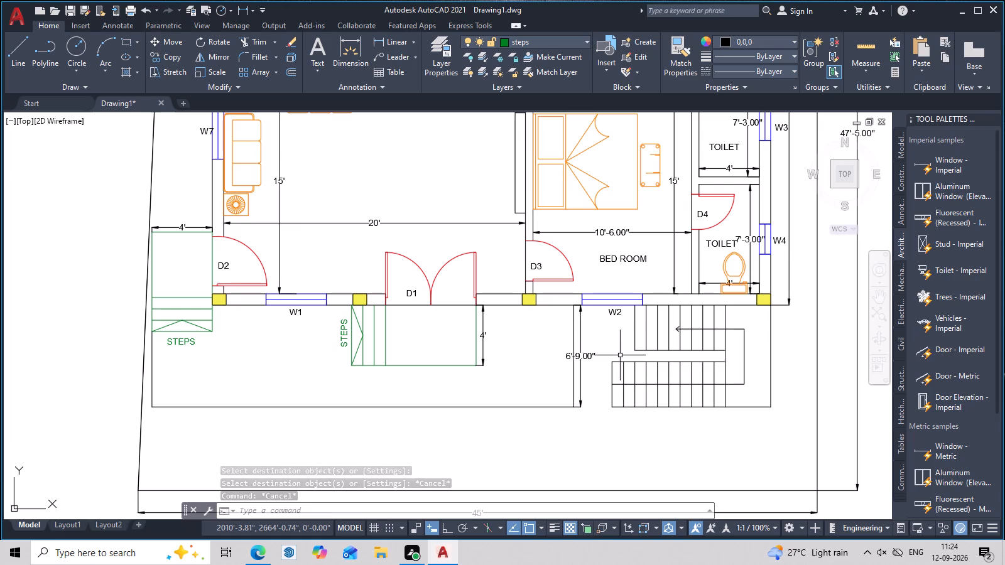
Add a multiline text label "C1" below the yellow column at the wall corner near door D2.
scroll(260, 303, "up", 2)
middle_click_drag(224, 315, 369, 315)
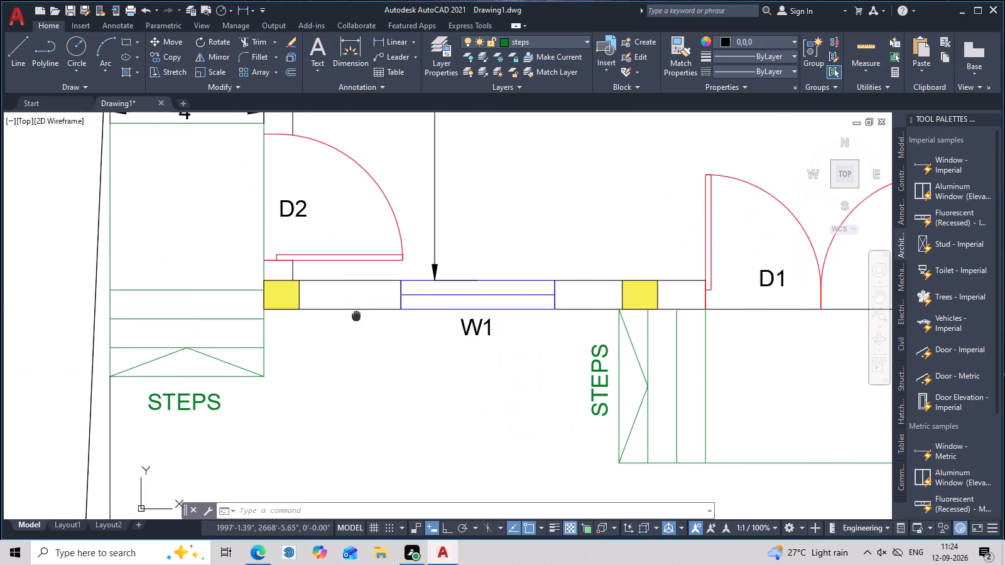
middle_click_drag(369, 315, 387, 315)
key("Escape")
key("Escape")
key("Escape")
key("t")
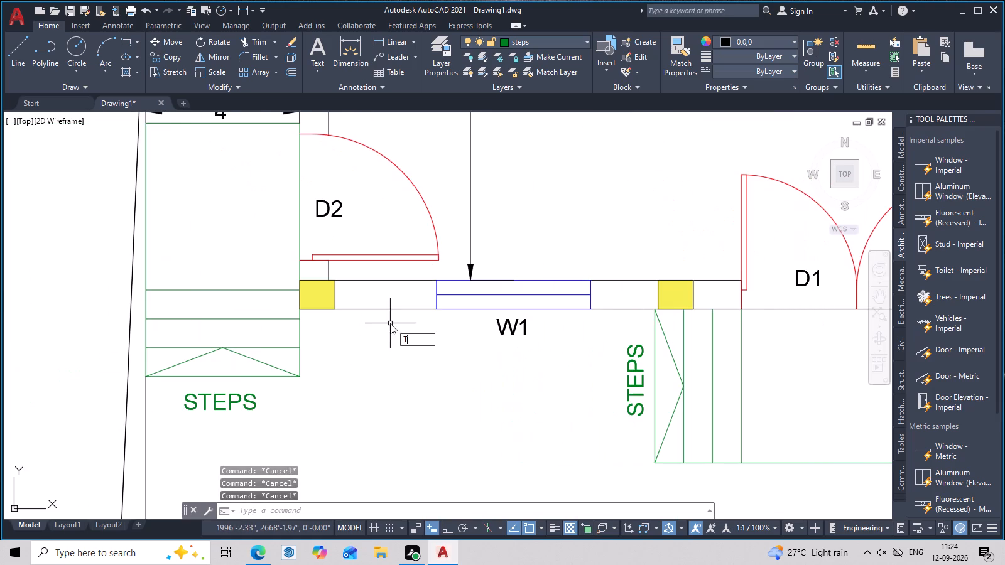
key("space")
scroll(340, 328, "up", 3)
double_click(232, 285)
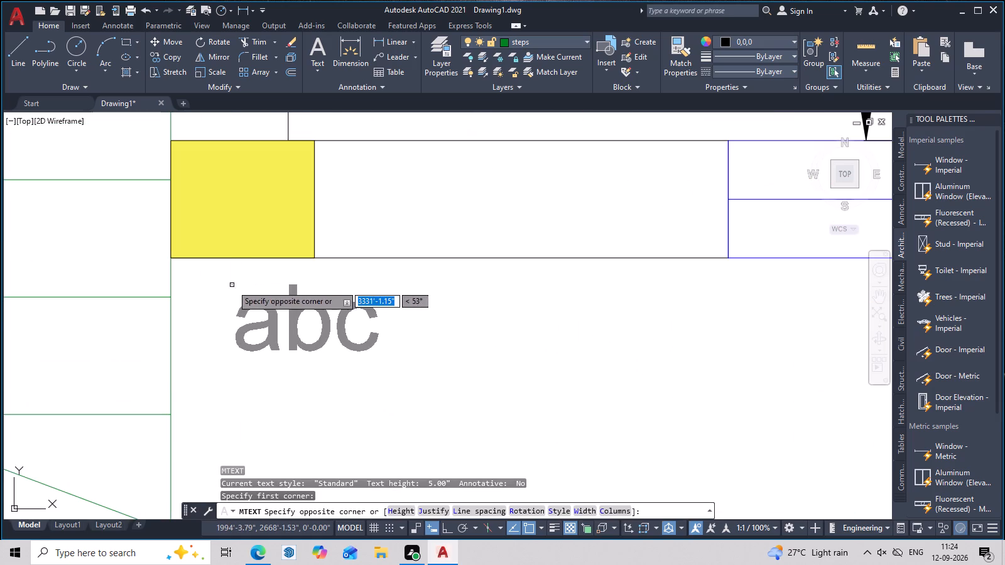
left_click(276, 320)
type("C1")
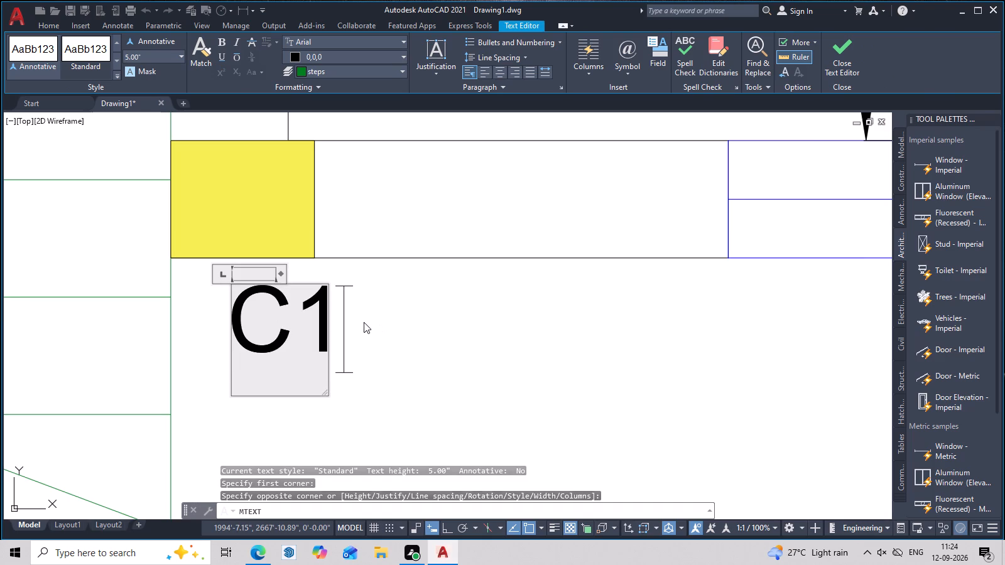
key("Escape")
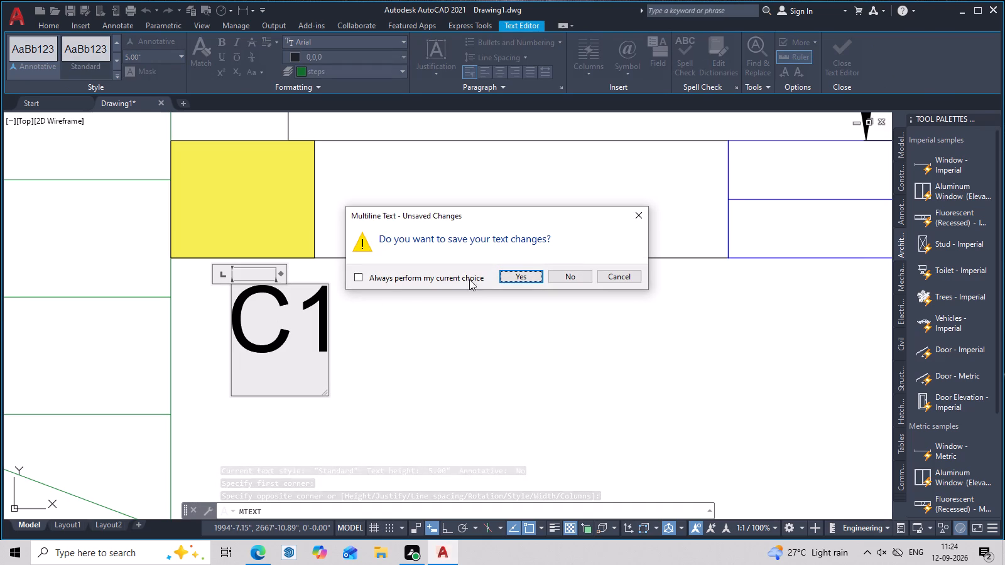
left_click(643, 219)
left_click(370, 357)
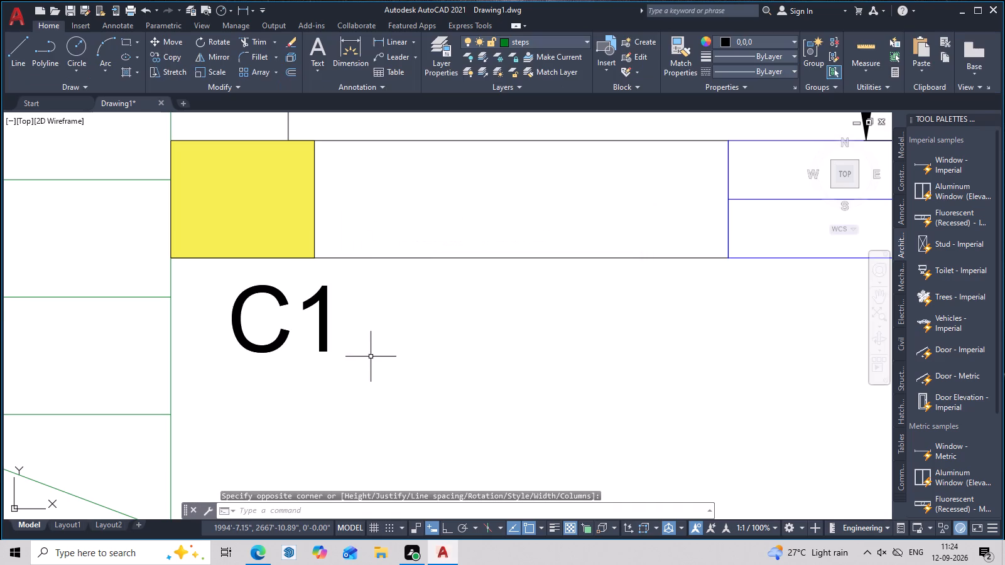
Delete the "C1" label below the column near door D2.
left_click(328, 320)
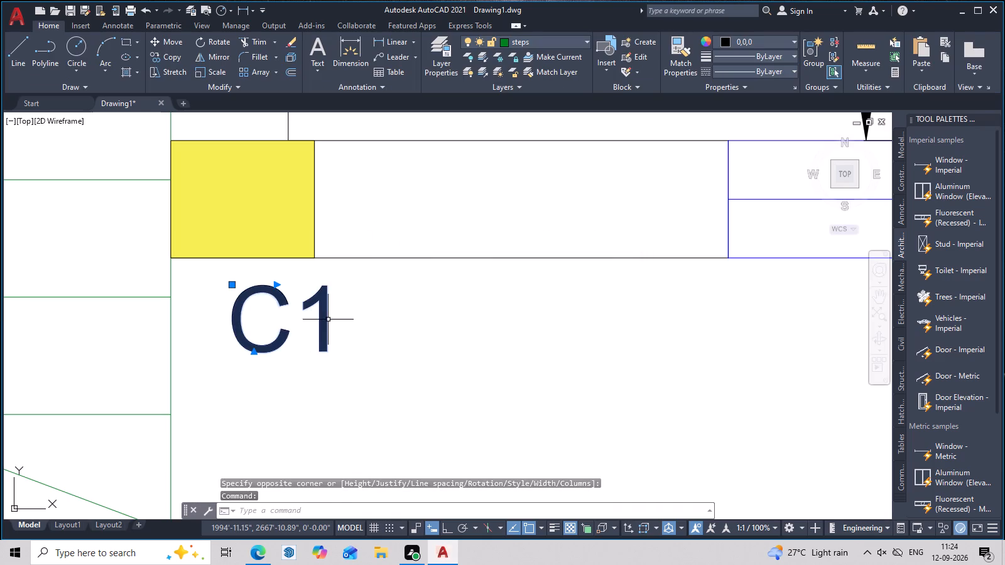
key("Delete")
Create a new text style "style1" with a text height of 3 inches and set it current.
scroll(328, 320, "down", 7)
middle_click_drag(352, 330, 350, 360)
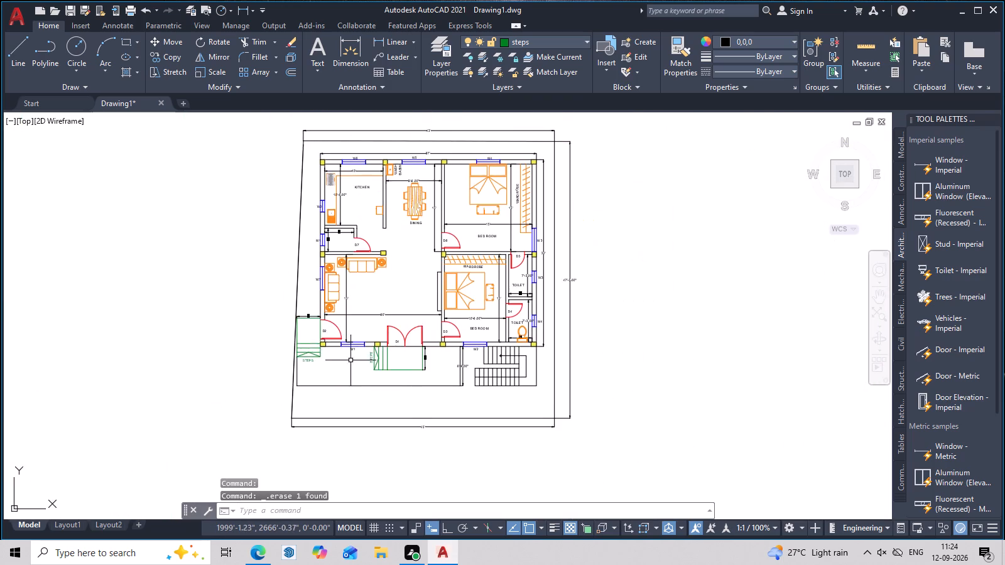
scroll(350, 360, "up", 3)
key("Escape")
key("s")
key("t")
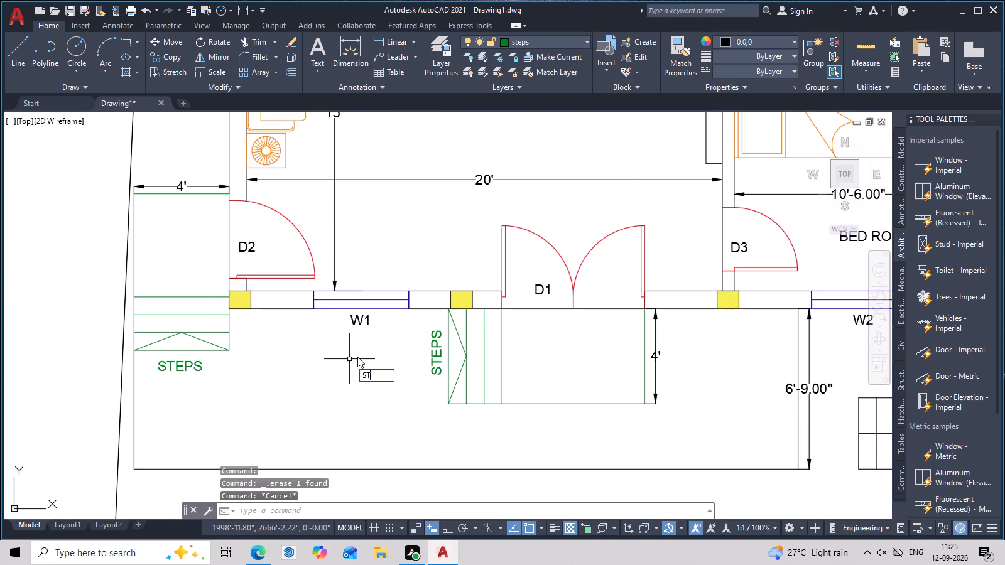
key("y")
key("space")
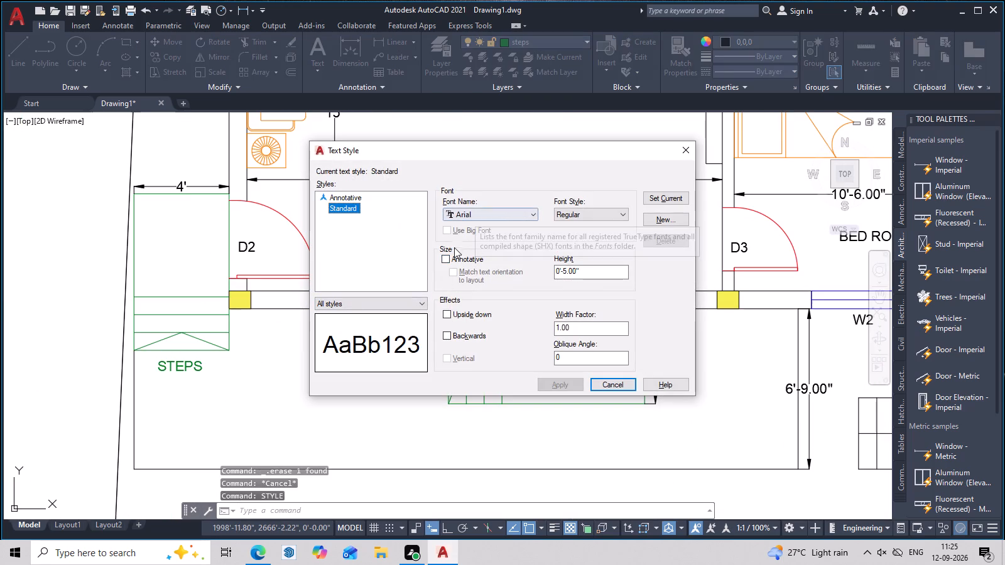
left_click(649, 218)
left_click(548, 263)
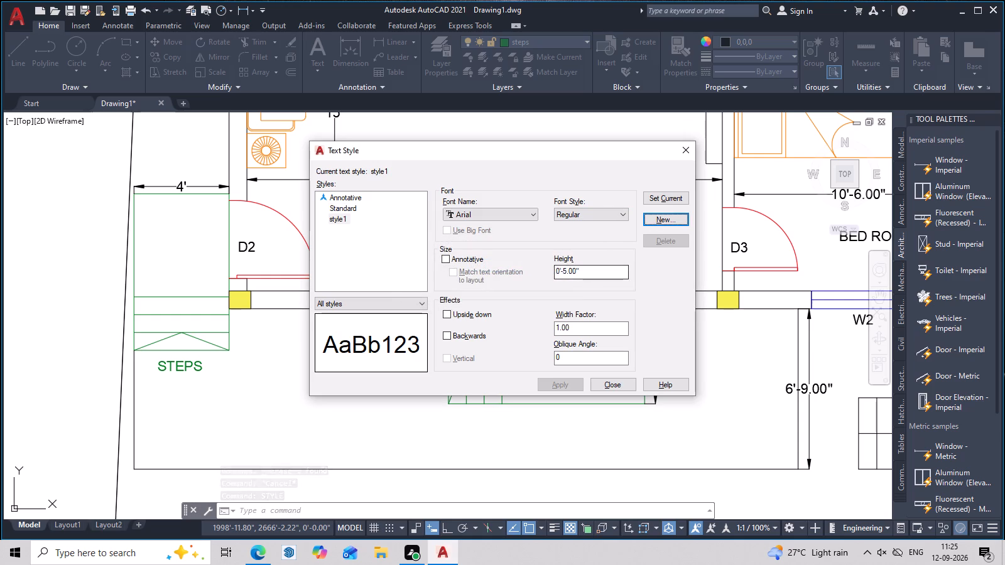
left_click(594, 269)
left_click_drag(590, 270, 515, 276)
key("BackSpace")
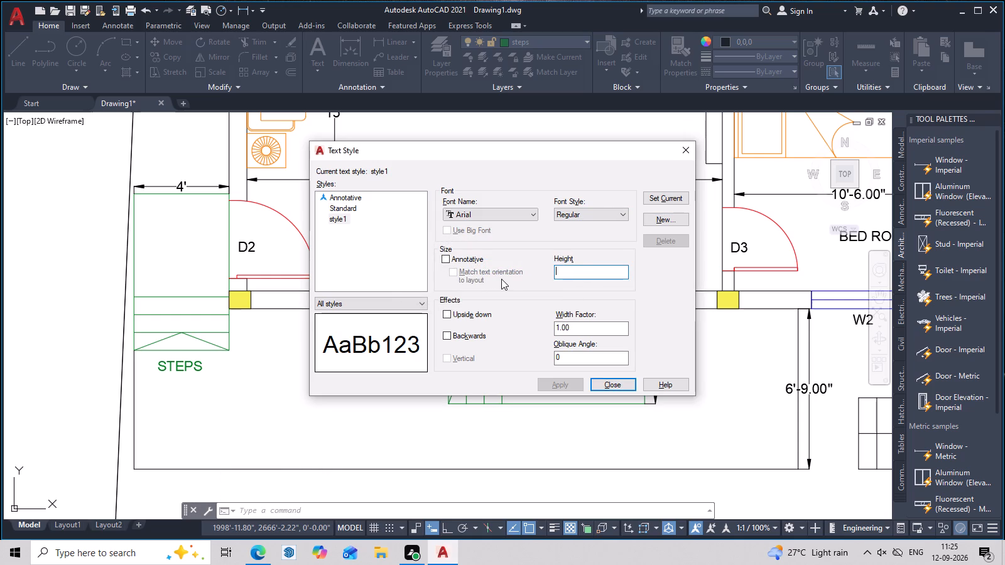
key("3")
double_click(570, 384)
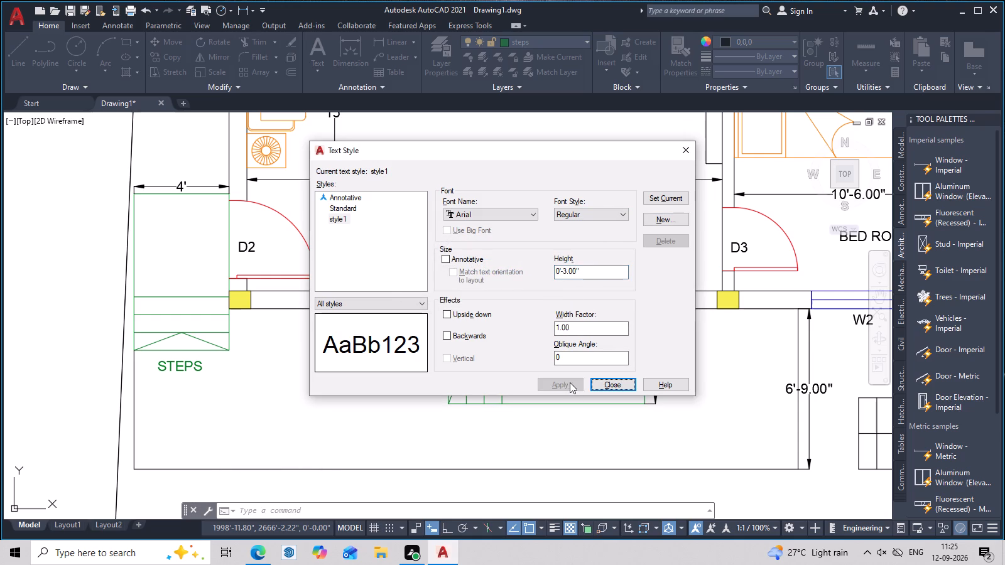
left_click(670, 196)
left_click(691, 143)
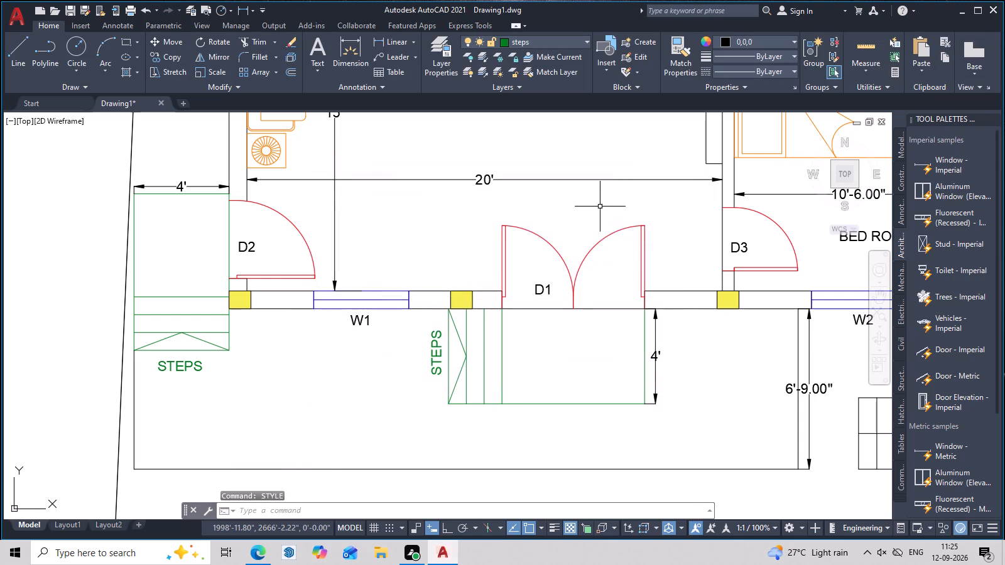
Add a multiline text label "C1" in style1 below the yellow column at the wall corner near door D2.
scroll(232, 348, "up", 2)
middle_click_drag(247, 341, 333, 375)
key("t")
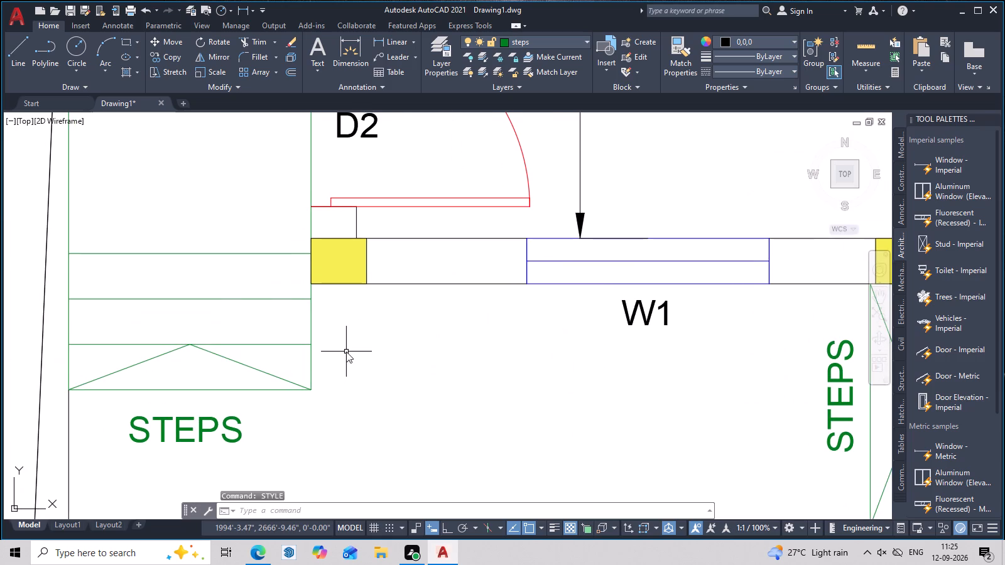
key("space")
scroll(367, 352, "up", 2)
middle_click_drag(322, 252, 335, 345)
left_click(290, 291)
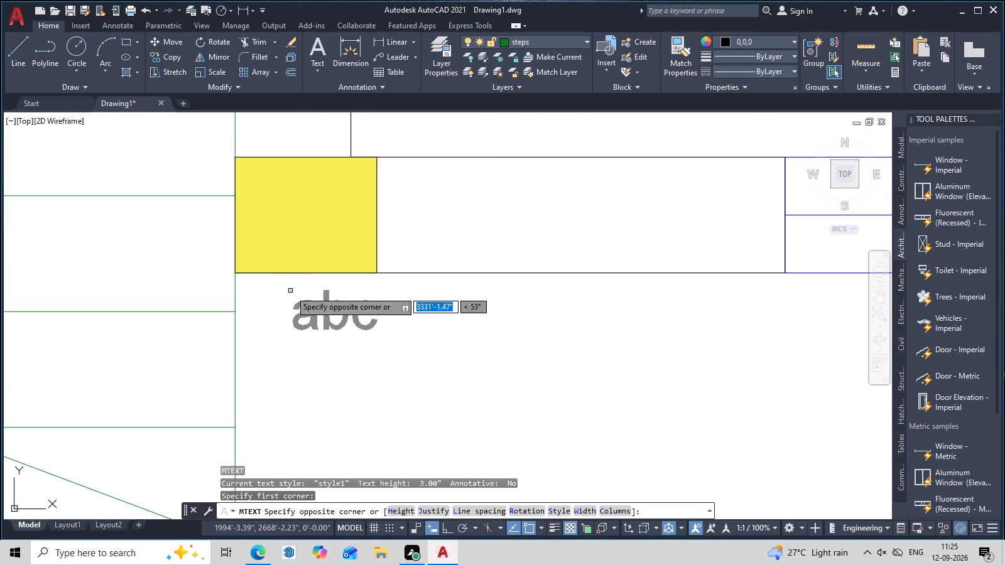
left_click(369, 354)
type("C1")
left_click(432, 330)
scroll(432, 330, "down", 5)
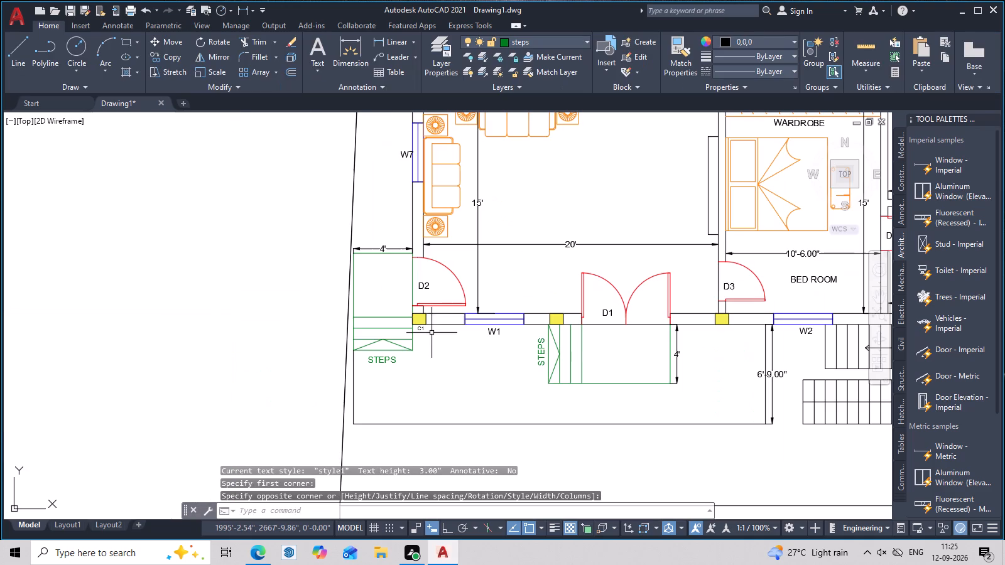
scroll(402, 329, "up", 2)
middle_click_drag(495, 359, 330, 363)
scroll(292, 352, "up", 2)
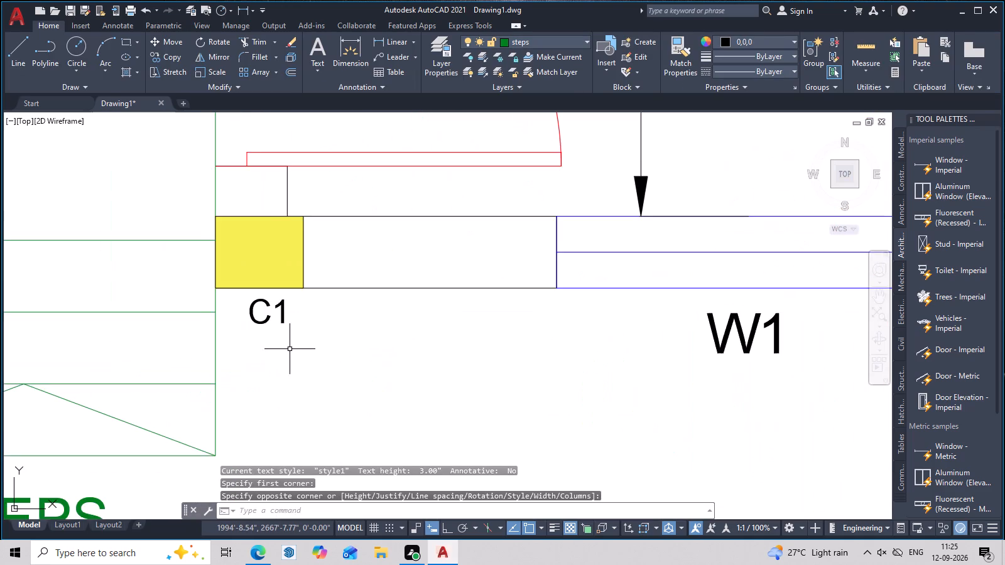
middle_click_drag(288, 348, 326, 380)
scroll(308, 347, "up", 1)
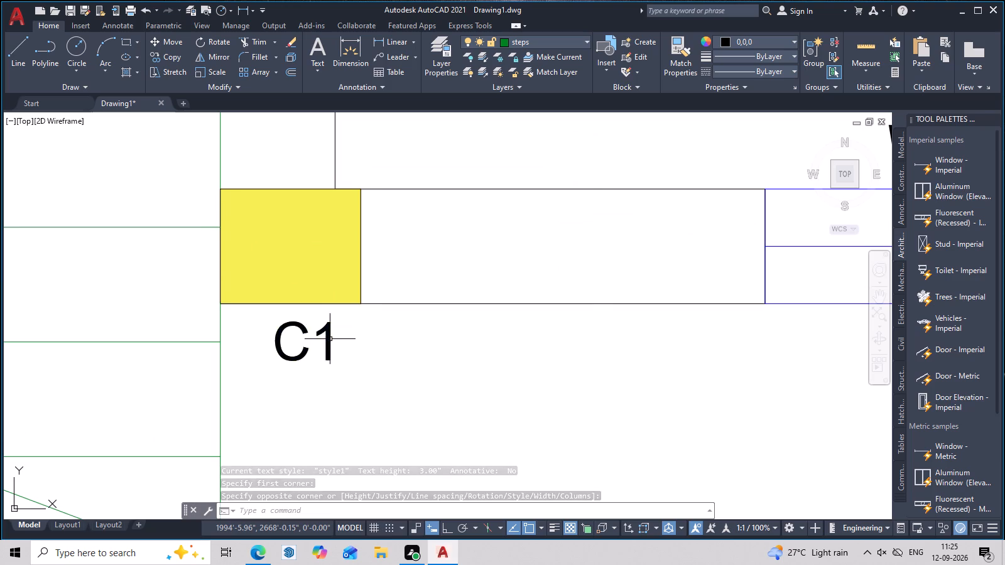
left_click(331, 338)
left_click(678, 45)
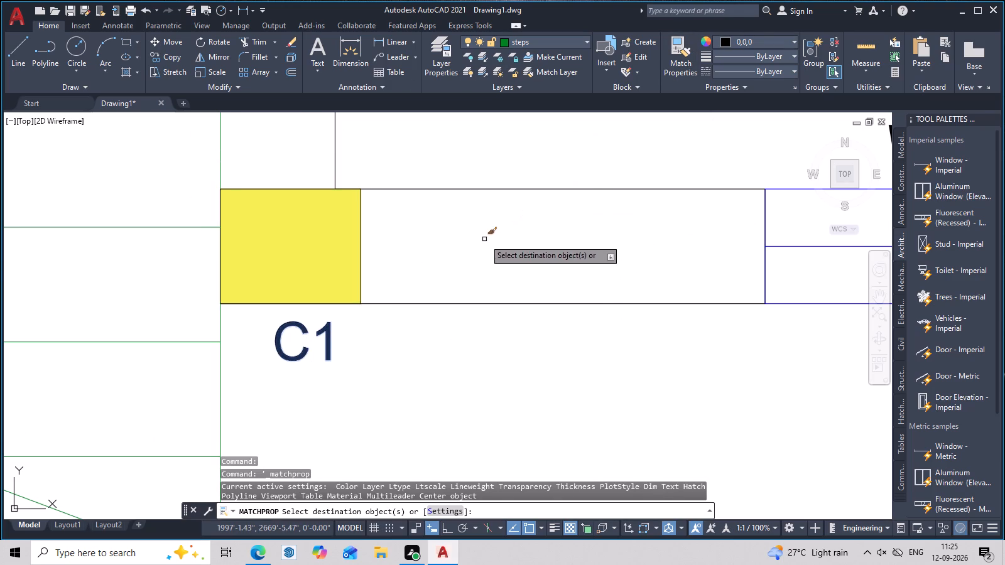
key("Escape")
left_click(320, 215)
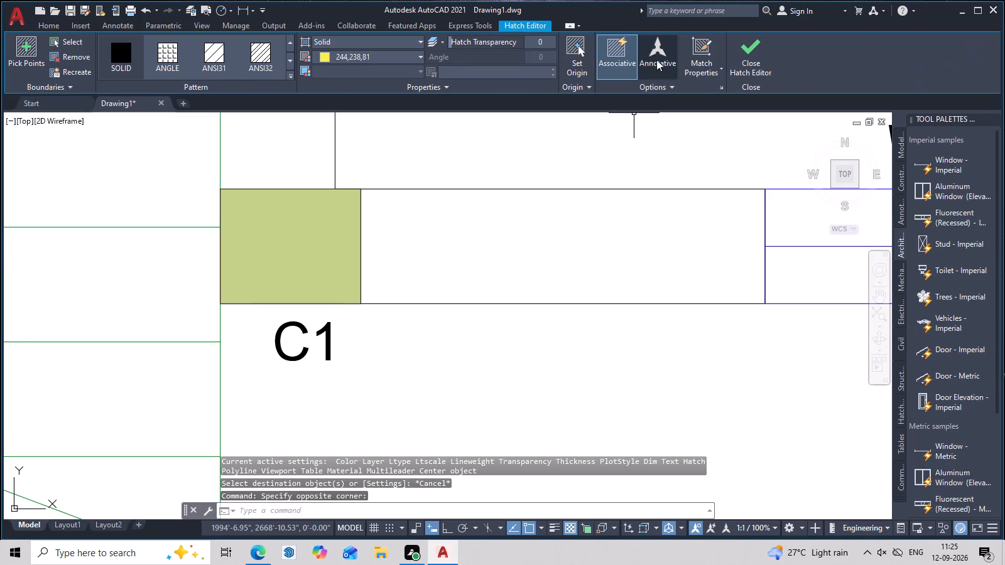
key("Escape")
Match the "C1" label's properties to the yellow solid hatch of the column above it.
left_click(61, 24)
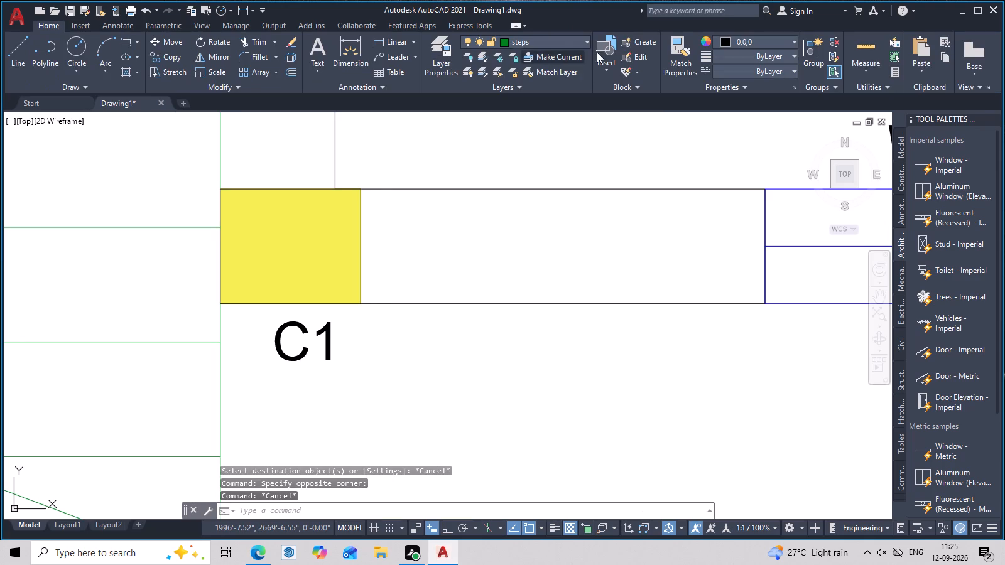
left_click(681, 47)
left_click(313, 256)
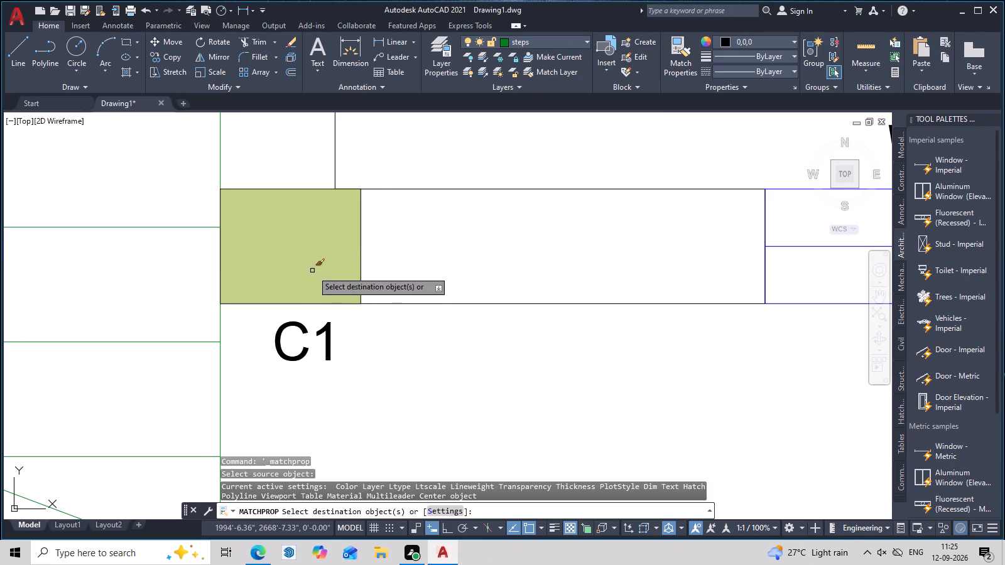
left_click(332, 336)
key("Escape")
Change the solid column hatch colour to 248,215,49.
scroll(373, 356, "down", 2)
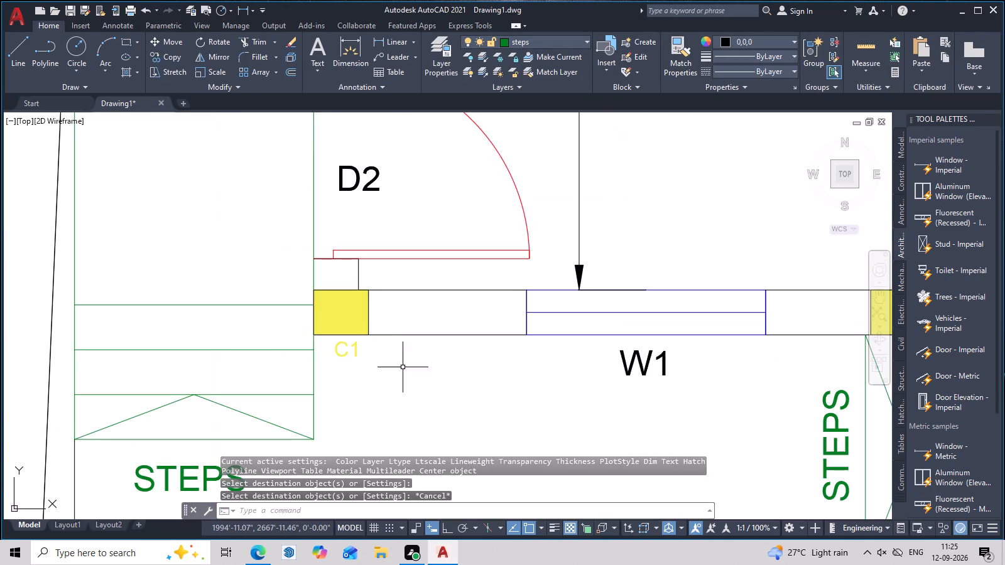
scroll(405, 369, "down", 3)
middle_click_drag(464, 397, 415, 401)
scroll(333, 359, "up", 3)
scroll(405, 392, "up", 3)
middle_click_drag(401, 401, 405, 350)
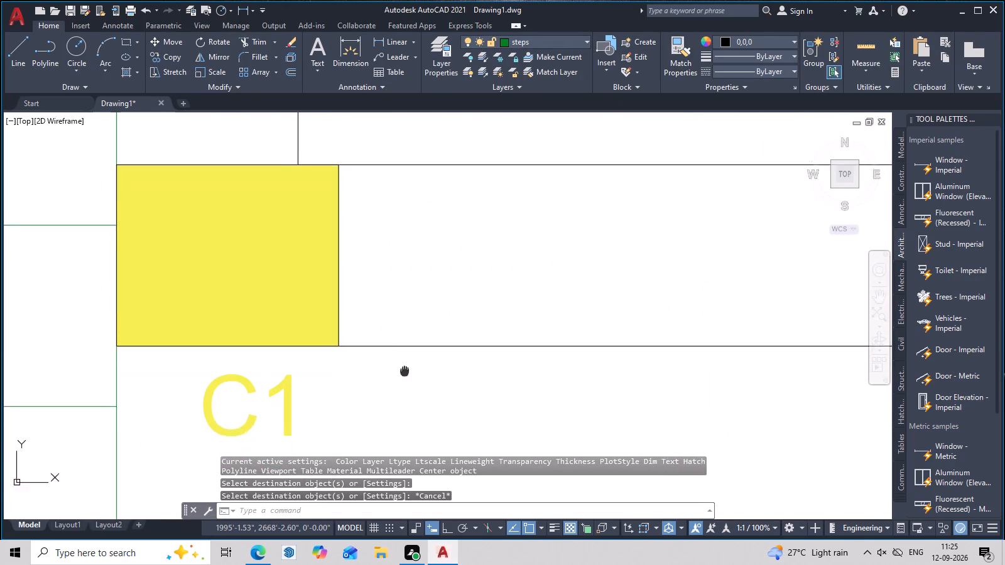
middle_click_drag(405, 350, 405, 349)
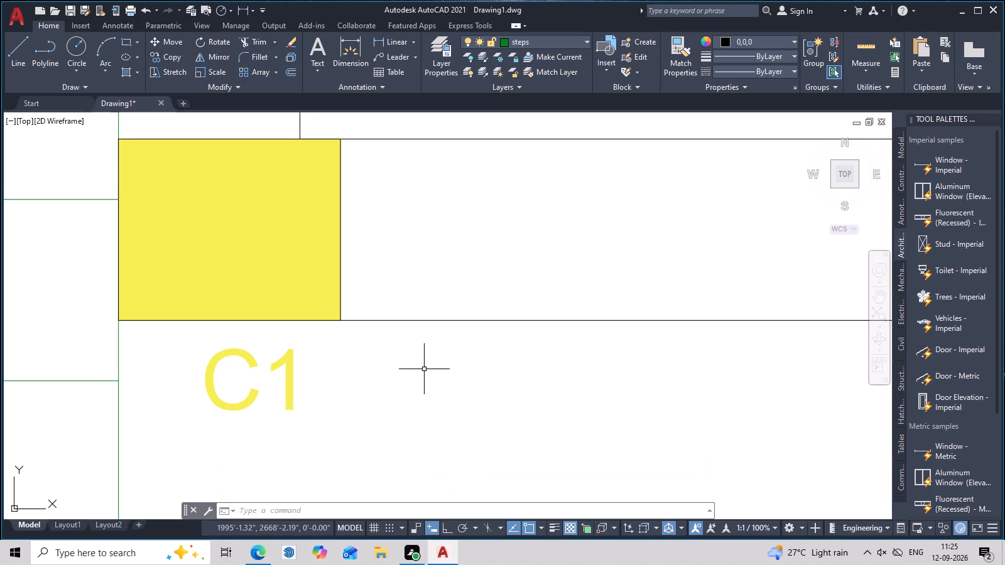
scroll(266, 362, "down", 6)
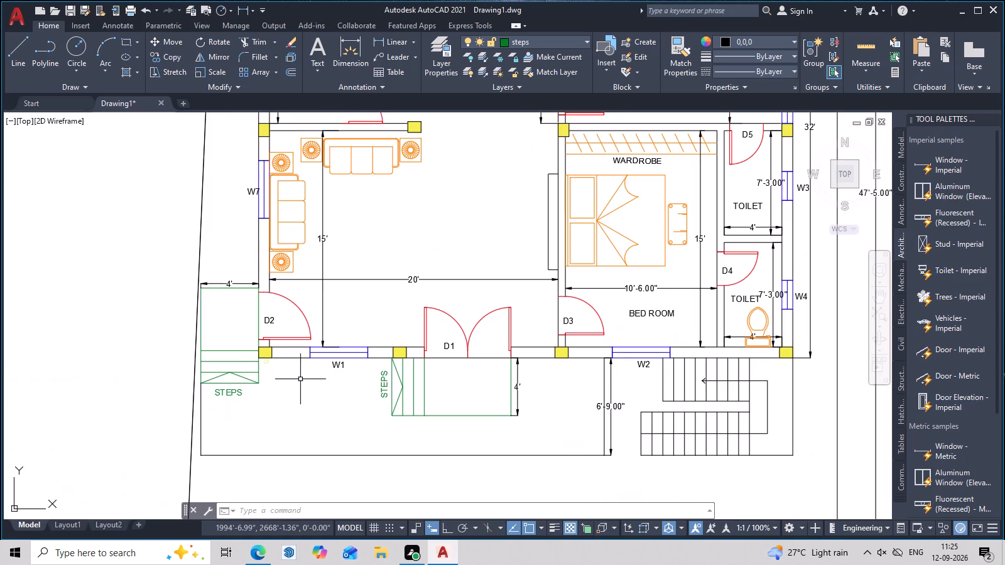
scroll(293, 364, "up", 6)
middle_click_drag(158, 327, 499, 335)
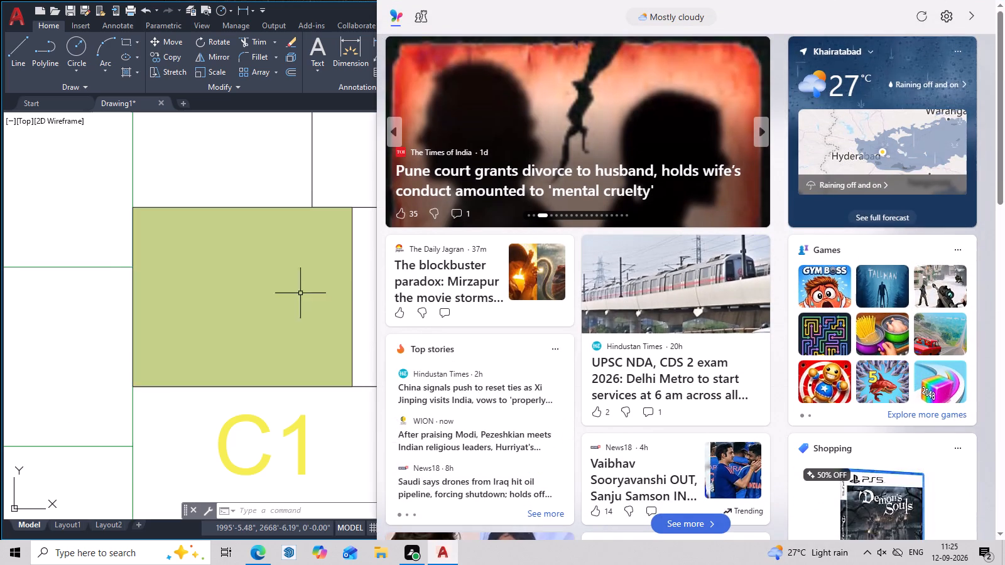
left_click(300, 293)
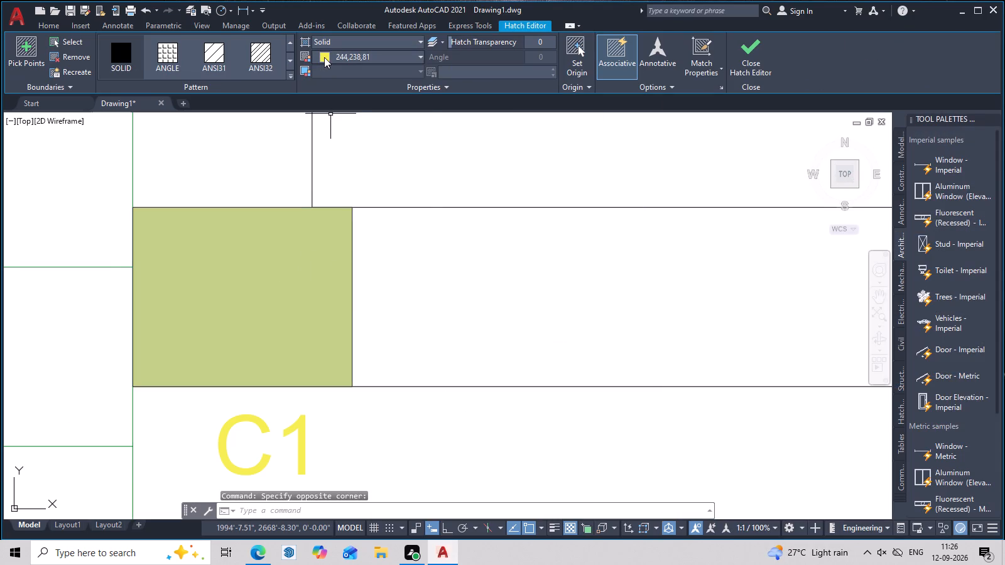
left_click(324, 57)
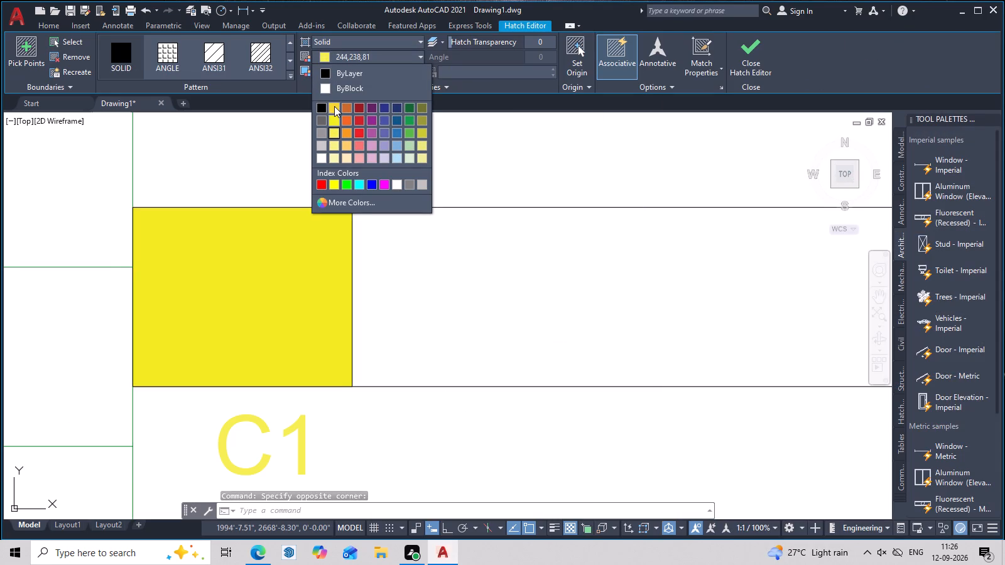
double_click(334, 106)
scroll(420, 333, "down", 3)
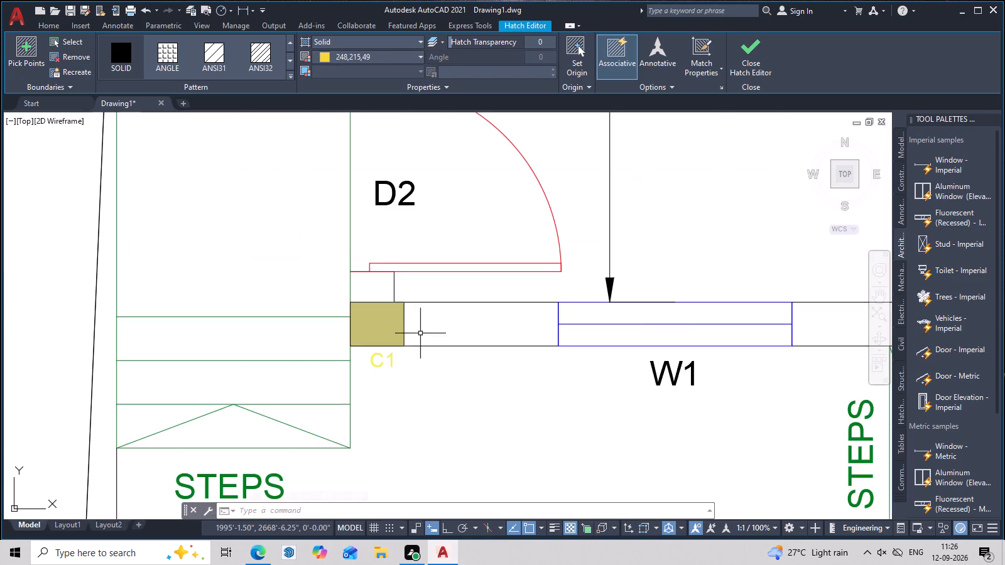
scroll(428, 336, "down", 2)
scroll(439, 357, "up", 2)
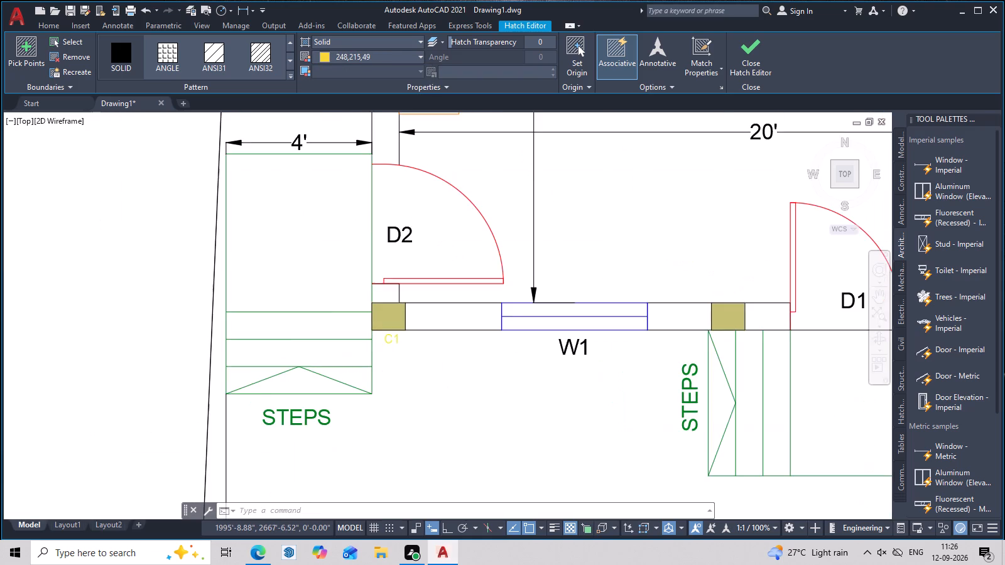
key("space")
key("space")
Change the solid column hatch colour to the dark olive 114,116,48.
middle_click_drag(444, 354, 396, 362)
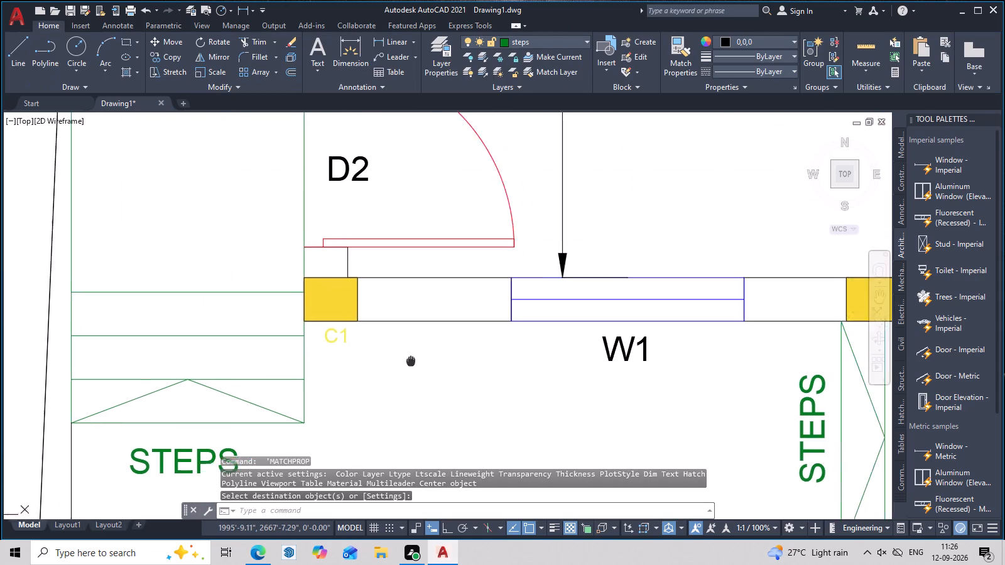
middle_click_drag(396, 362, 385, 364)
scroll(320, 357, "up", 3)
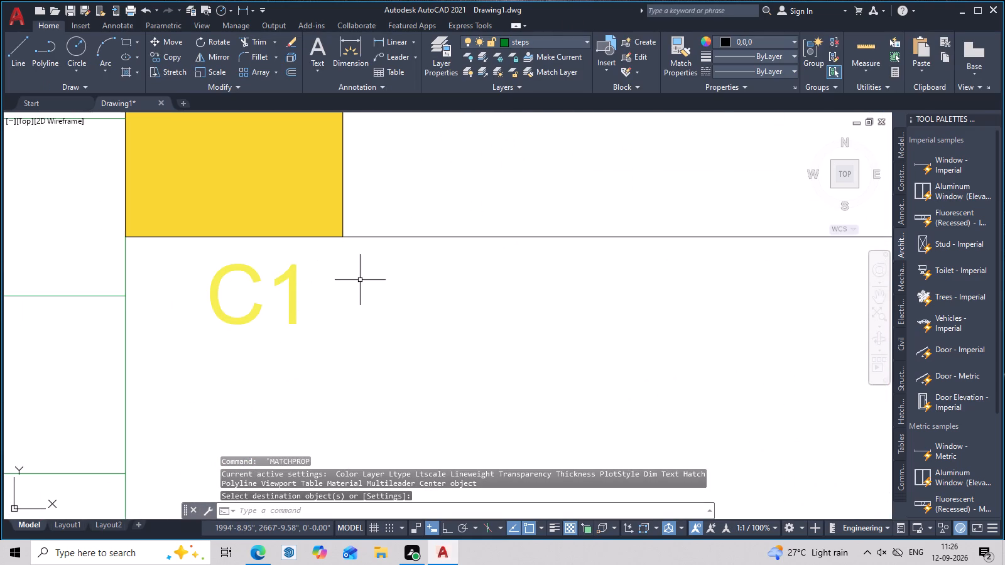
scroll(361, 280, "down", 1)
middle_click_drag(390, 298, 375, 314)
middle_click(375, 314)
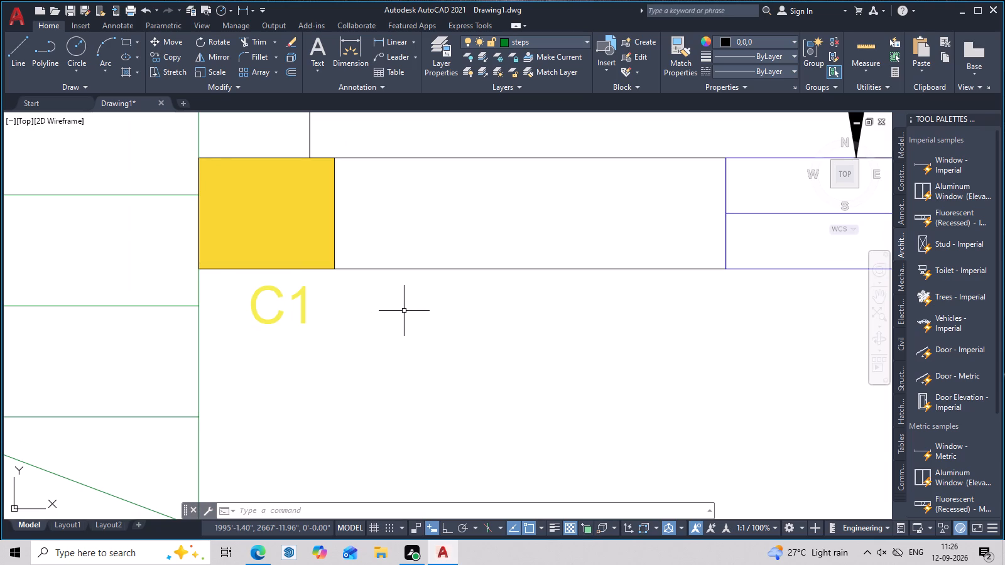
scroll(404, 310, "down", 2)
middle_click_drag(492, 331, 382, 360)
scroll(378, 358, "up", 2)
scroll(381, 357, "down", 2)
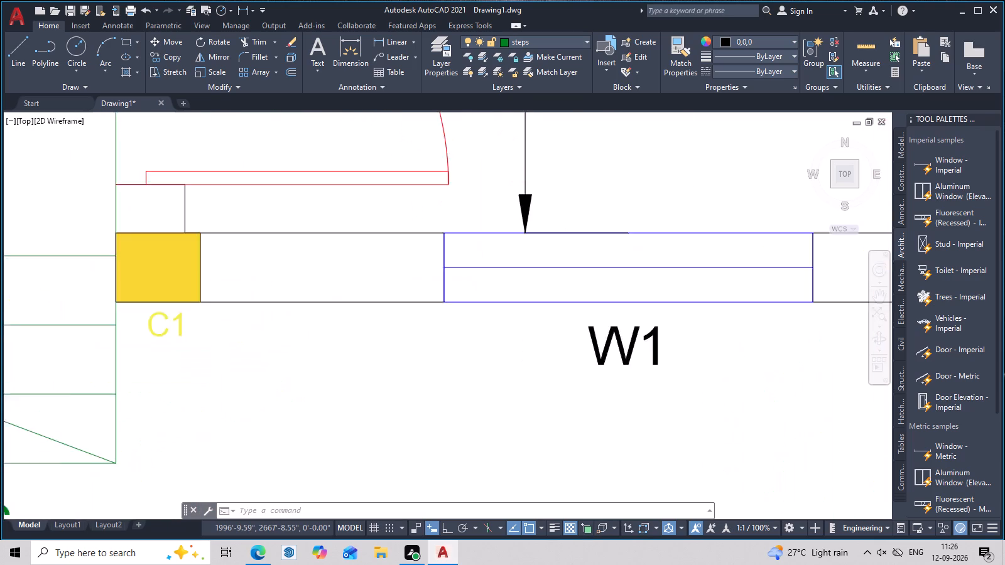
middle_click_drag(410, 358, 379, 371)
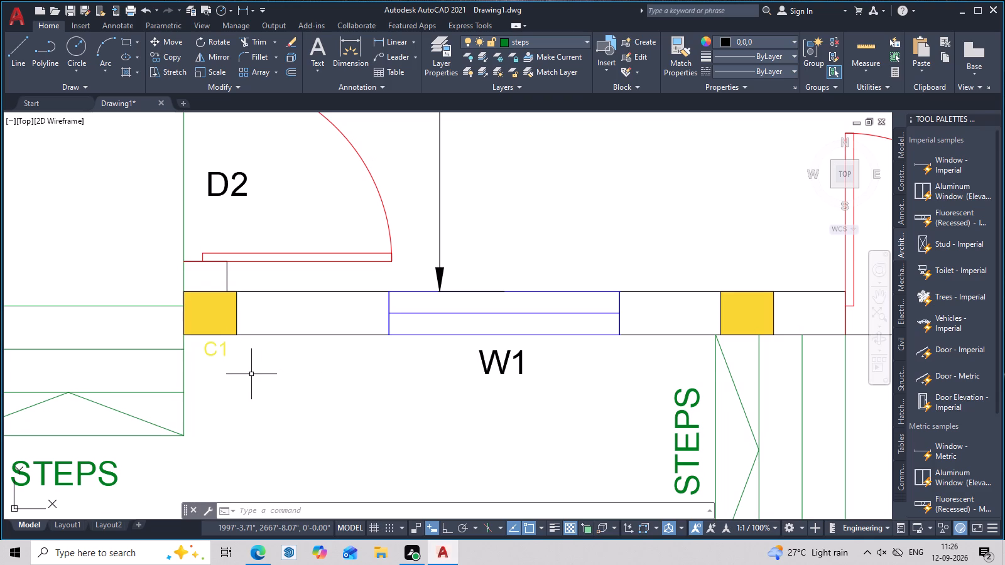
left_click(203, 303)
double_click(323, 56)
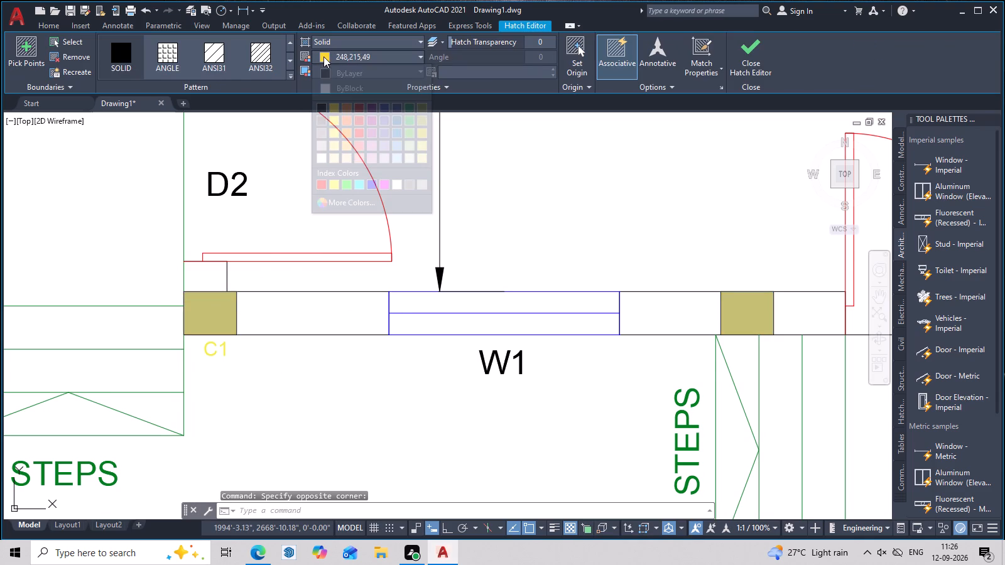
left_click(323, 56)
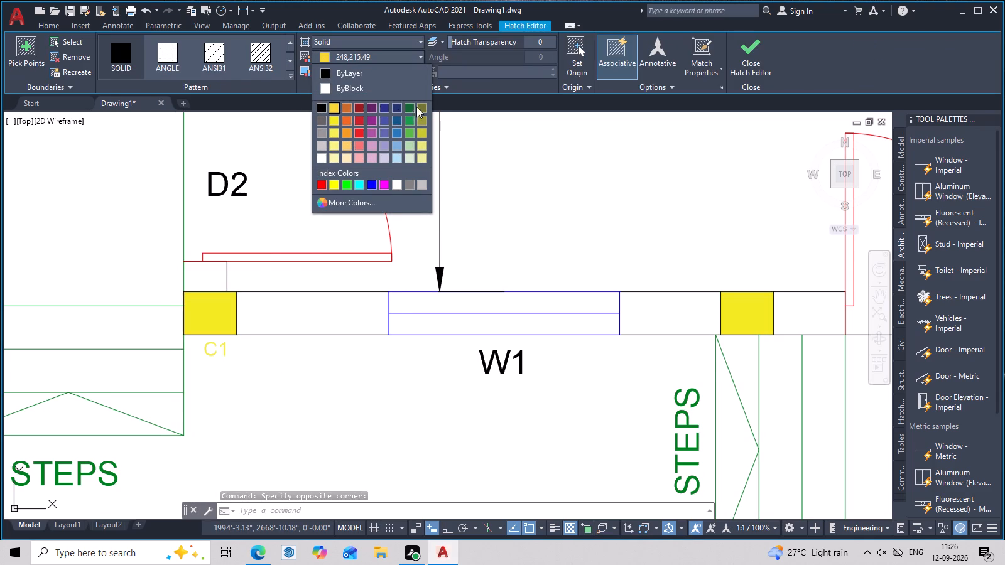
left_click(424, 107)
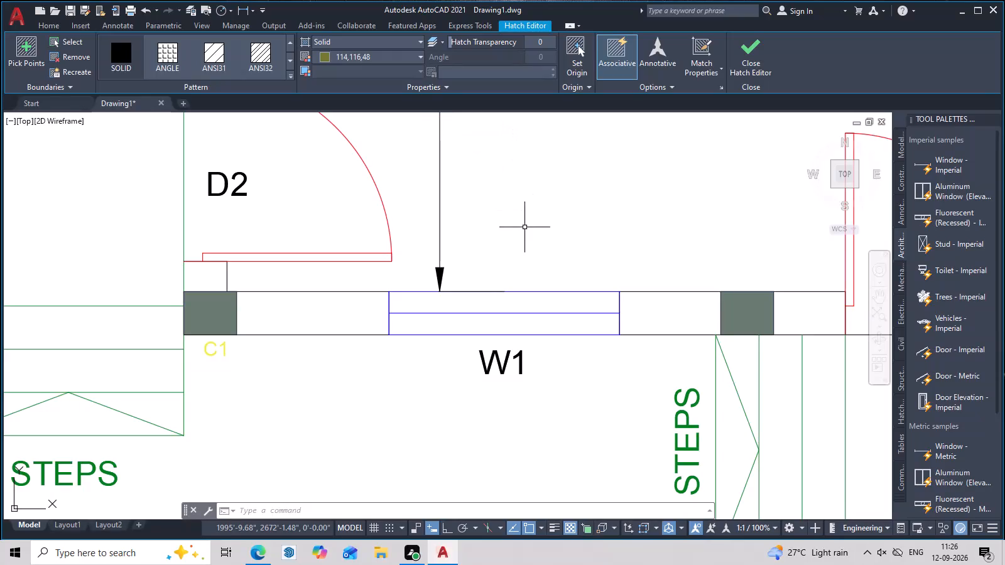
key("Escape")
Match the "C1" label's properties to the dark olive solid hatch of the column above it.
key("space")
scroll(227, 376, "up", 2)
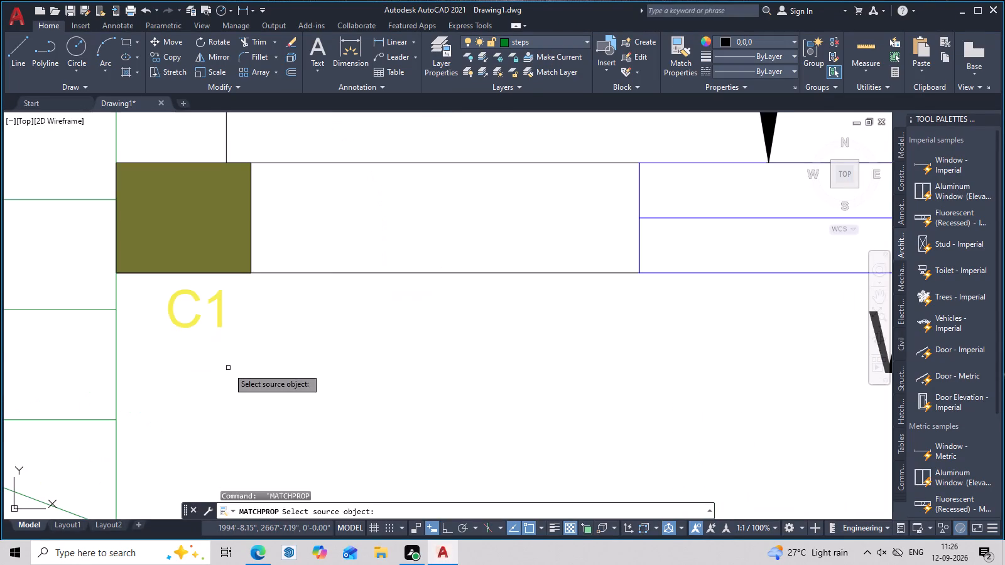
left_click(228, 220)
left_click(220, 299)
key("Escape")
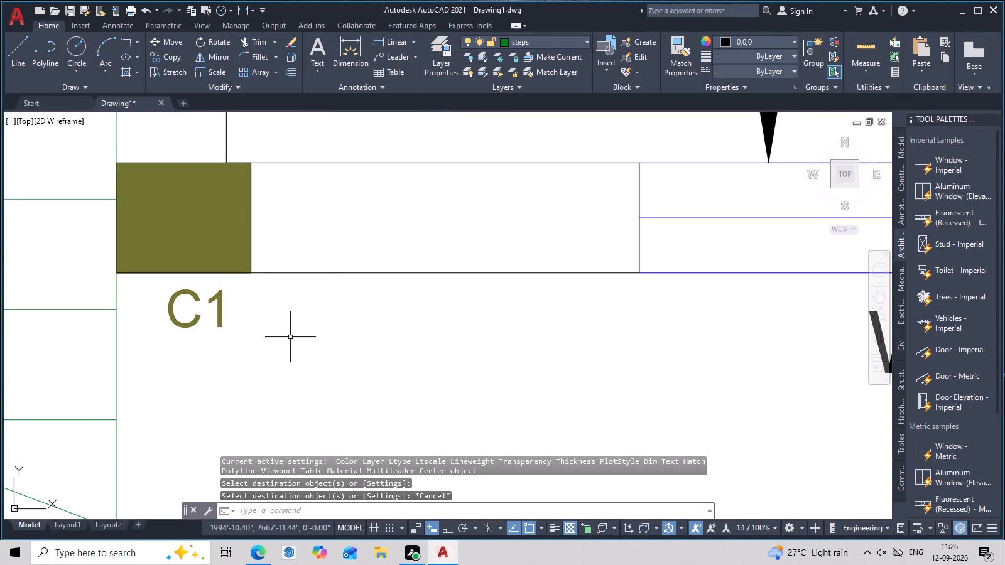
Change the text of the column label near door D2 to "C2".
scroll(291, 338, "down", 4)
middle_click_drag(352, 371, 236, 392)
scroll(379, 326, "up", 2)
middle_click_drag(372, 342, 470, 274)
middle_click_drag(342, 282, 575, 239)
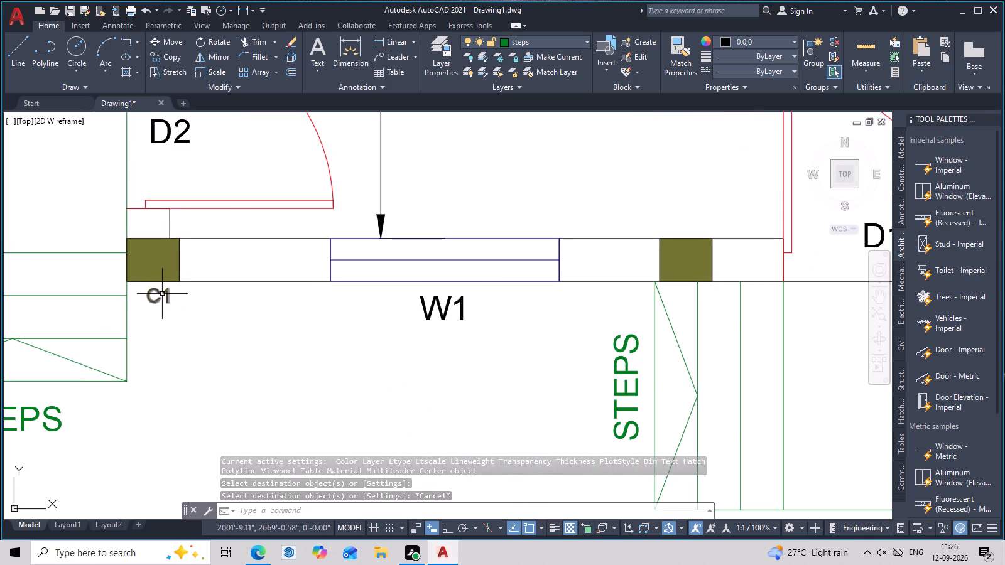
double_click(168, 294)
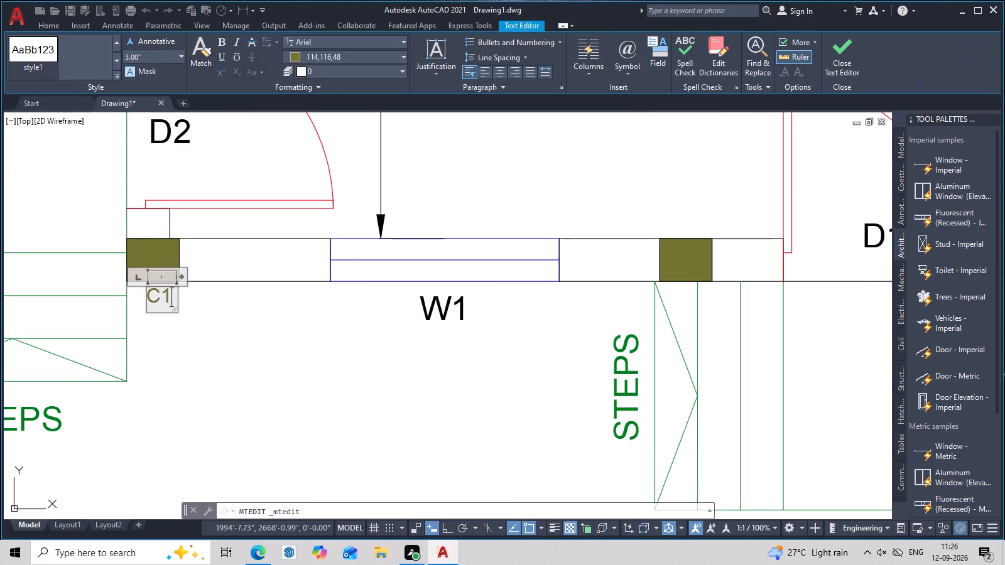
key("BackSpace")
key("2")
left_click(187, 314)
Copy the "C2" label to just above the column between window W1 and door D1.
scroll(239, 338, "down", 2)
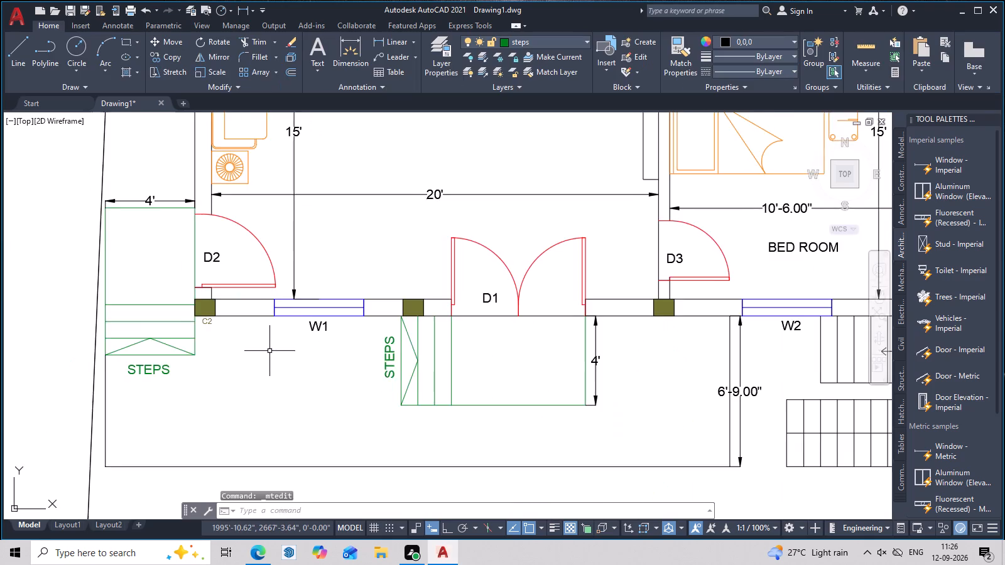
middle_click_drag(273, 355, 134, 394)
scroll(211, 381, "up", 2)
middle_click_drag(223, 380, 343, 407)
middle_click_drag(113, 416, 336, 380)
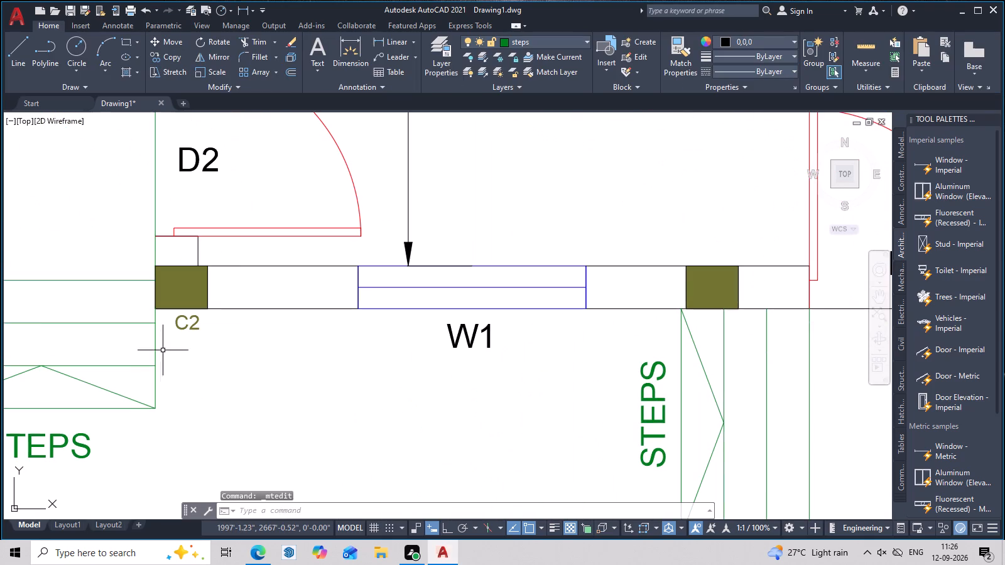
left_click(197, 323)
type("CO")
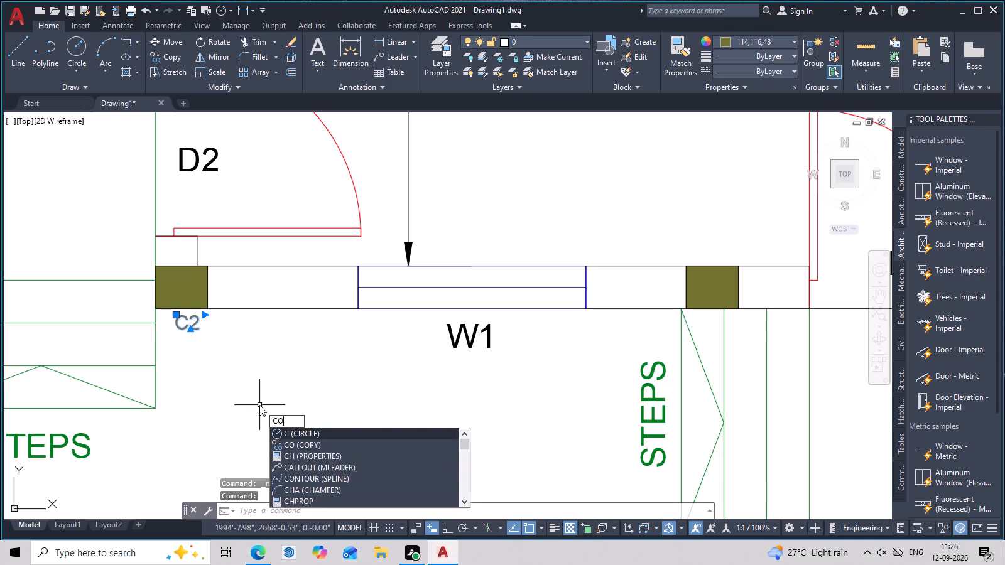
key("space")
scroll(190, 328, "up", 2)
left_click(190, 334)
scroll(358, 311, "down", 2)
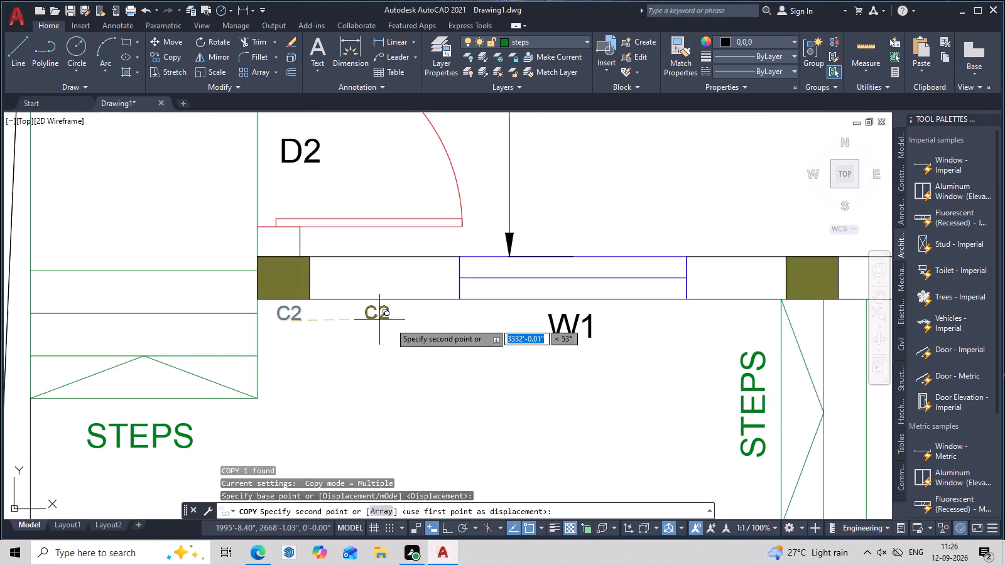
middle_click_drag(361, 344, 11, 413)
left_click(462, 316)
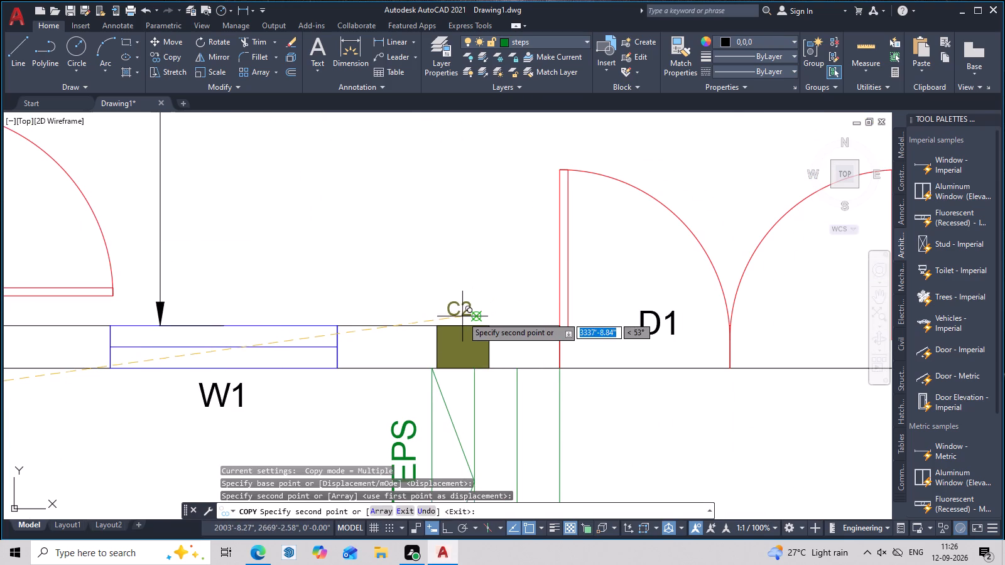
Place further "C2" copies below the column at door D3 and below the toilet's outer corner column.
scroll(489, 326, "down", 3)
middle_click_drag(622, 406, 446, 412)
scroll(472, 374, "up", 2)
scroll(449, 316, "up", 2)
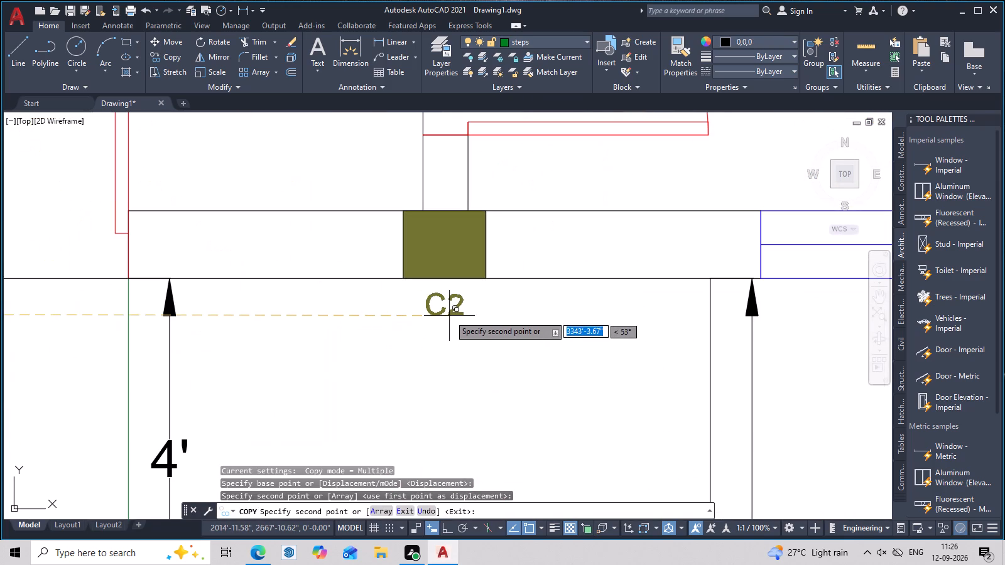
left_click(451, 313)
scroll(461, 328, "down", 3)
middle_click_drag(478, 374, 144, 414)
scroll(526, 360, "up", 3)
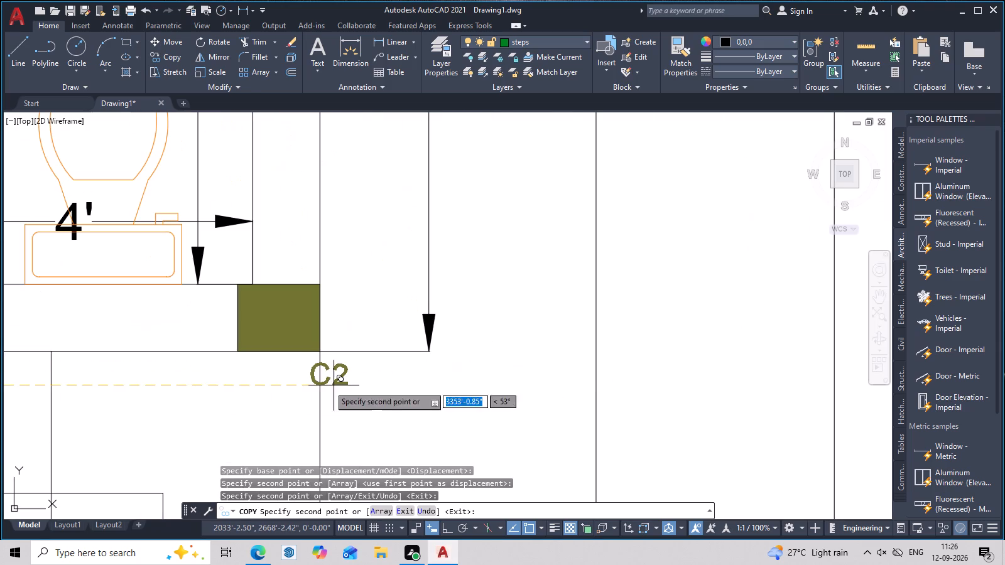
left_click(281, 382)
Place a "C2" copy on the outer side of the column near door D5, below window W3.
scroll(284, 379, "down", 5)
middle_click_drag(333, 289, 376, 372)
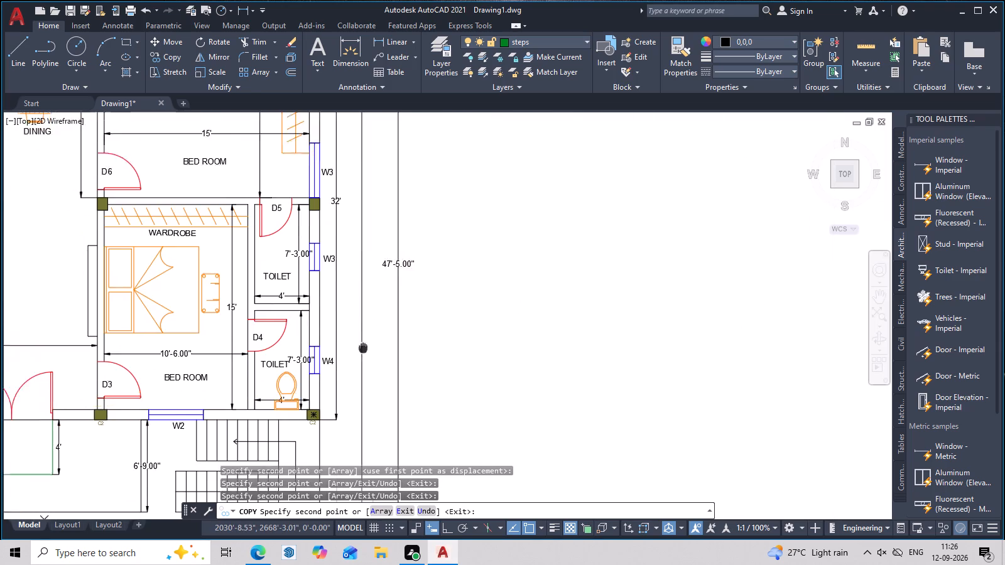
middle_click_drag(376, 372, 396, 411)
scroll(364, 259, "up", 3)
scroll(307, 281, "up", 3)
scroll(457, 423, "down", 3)
middle_click_drag(467, 433, 450, 382)
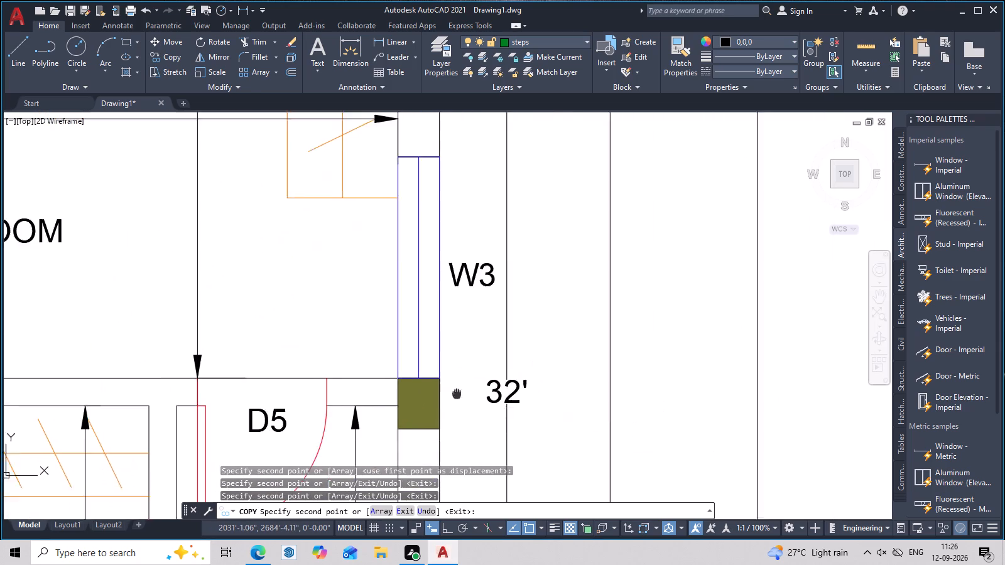
middle_click_drag(450, 382, 434, 333)
scroll(434, 339, "up", 2)
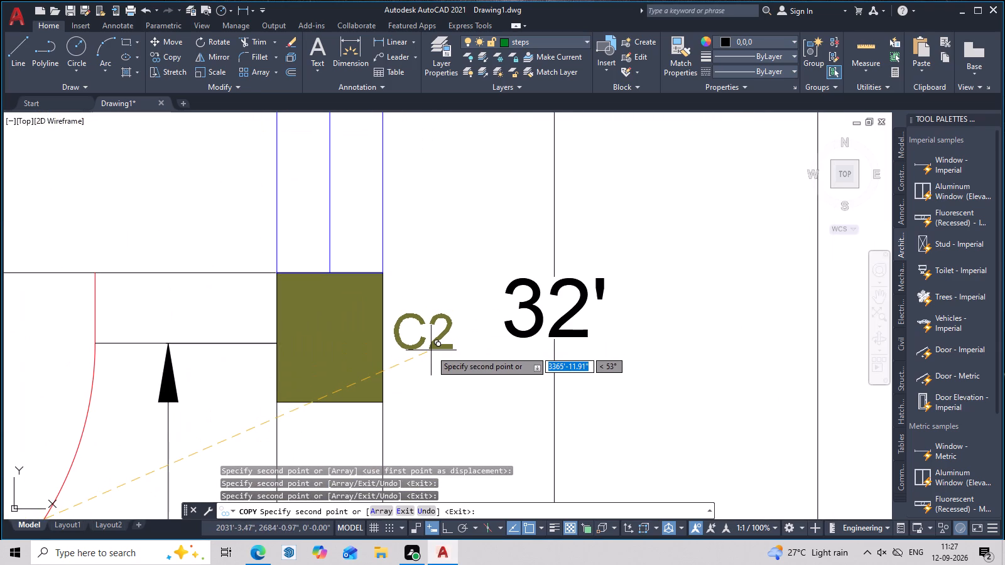
left_click(431, 350)
Place a "C2" copy beside the column at door D6, on the dining side.
scroll(217, 269, "down", 2)
middle_click_drag(197, 263, 504, 360)
middle_click_drag(215, 354, 606, 360)
middle_click_drag(199, 331, 556, 330)
scroll(470, 370, "up", 1)
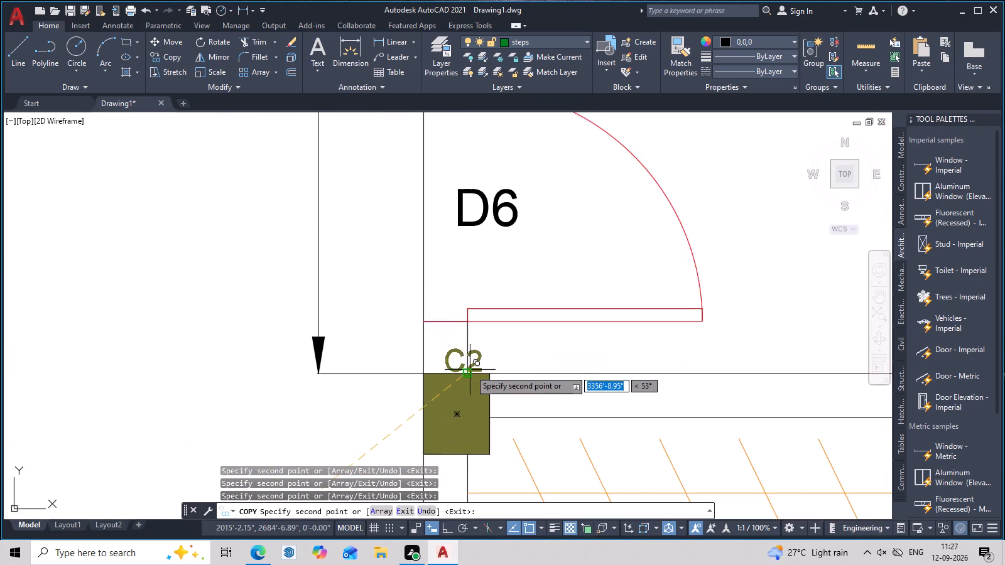
middle_click_drag(472, 369, 494, 294)
scroll(418, 366, "up", 3)
scroll(430, 291, "down", 3)
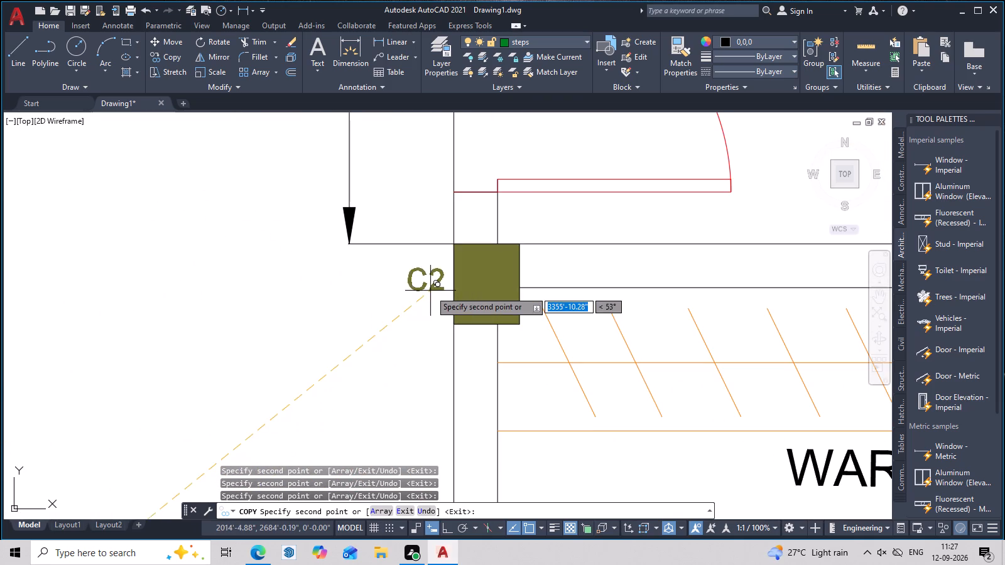
middle_click_drag(430, 291, 430, 299)
scroll(430, 299, "up", 2)
left_click(427, 308)
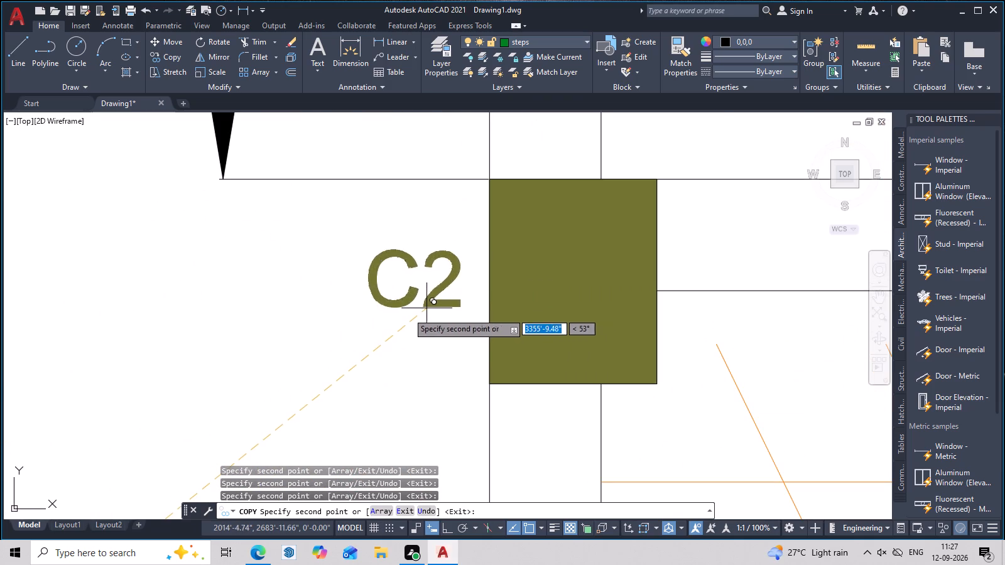
Place "C2" copies beside the wall-end column near door D7 and outside the outer-wall column on the same wall line.
scroll(334, 335, "down", 5)
middle_click_drag(249, 360, 602, 383)
scroll(406, 377, "up", 2)
middle_click_drag(586, 372, 465, 371)
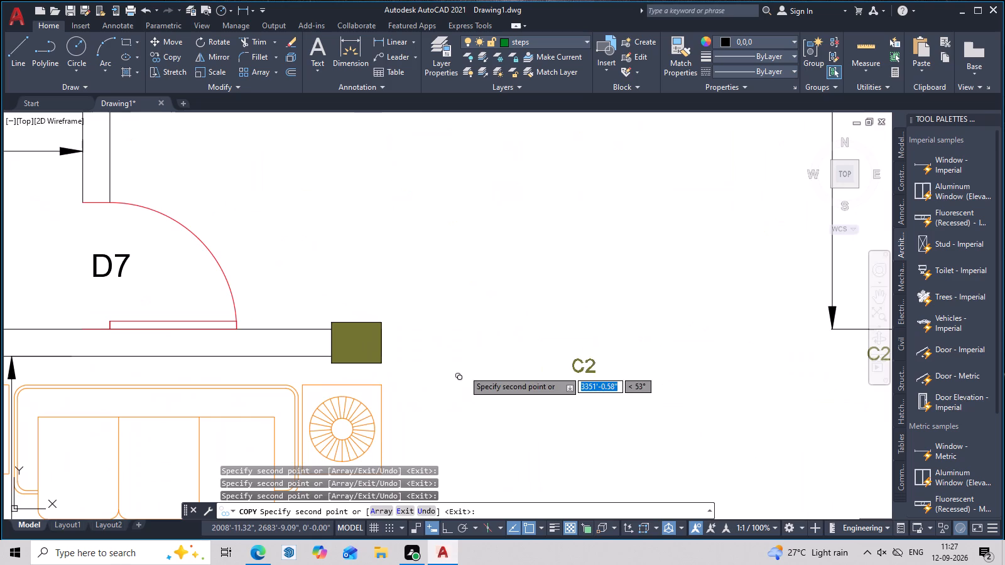
scroll(462, 366, "up", 3)
left_click(225, 307)
scroll(225, 308, "down", 5)
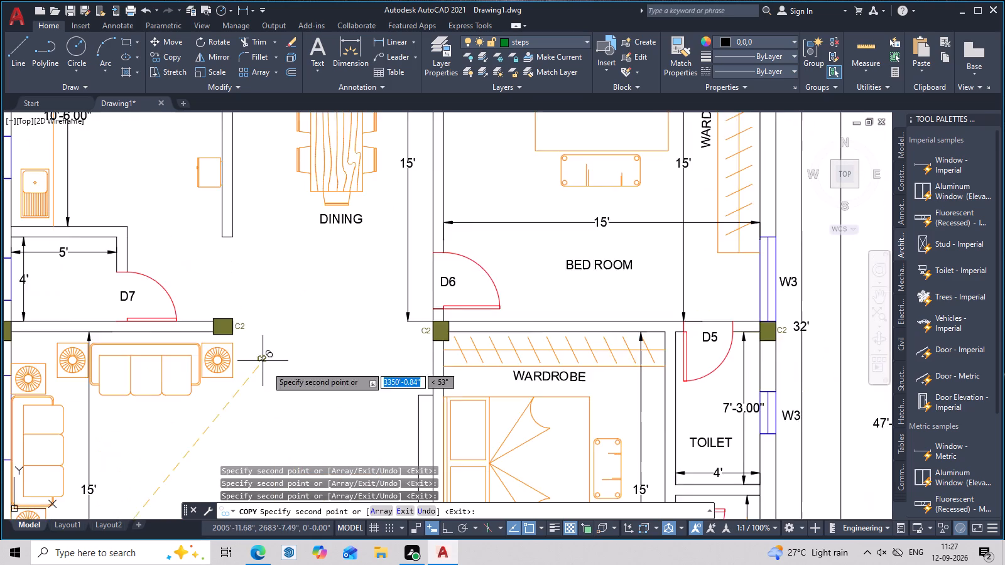
middle_click_drag(295, 368, 540, 331)
scroll(202, 313, "up", 3)
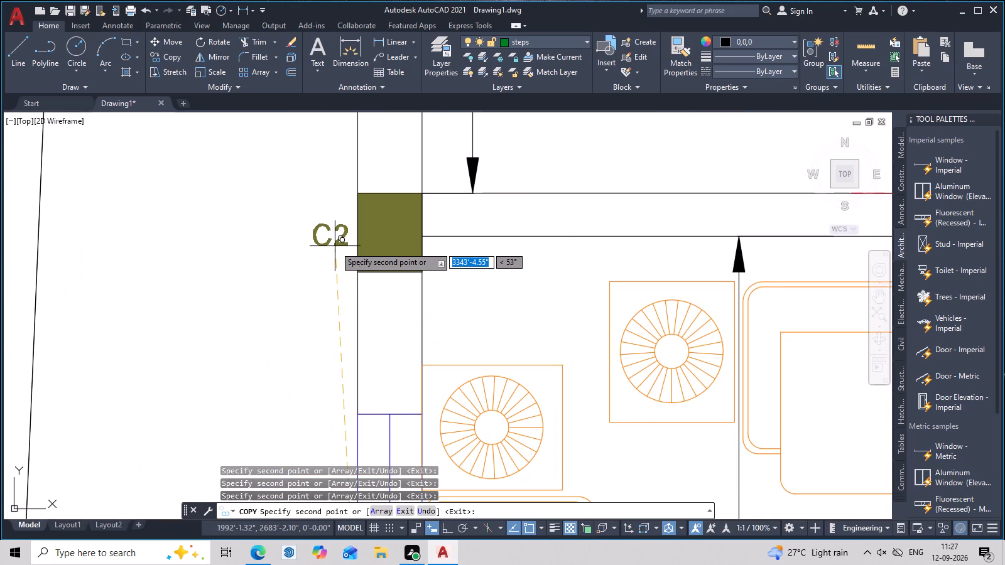
double_click(335, 246)
Place "C2" copies outside the kitchen's outer corner column and above the column at the wash basin.
scroll(345, 252, "down", 5)
middle_click_drag(450, 244, 463, 330)
scroll(384, 201, "up", 3)
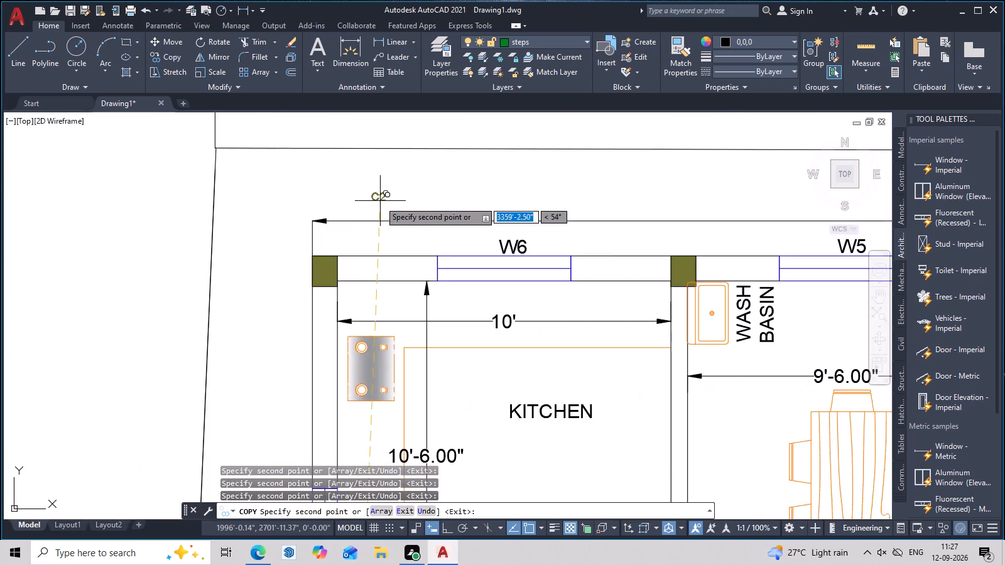
scroll(365, 207, "up", 3)
middle_click_drag(254, 354, 440, 159)
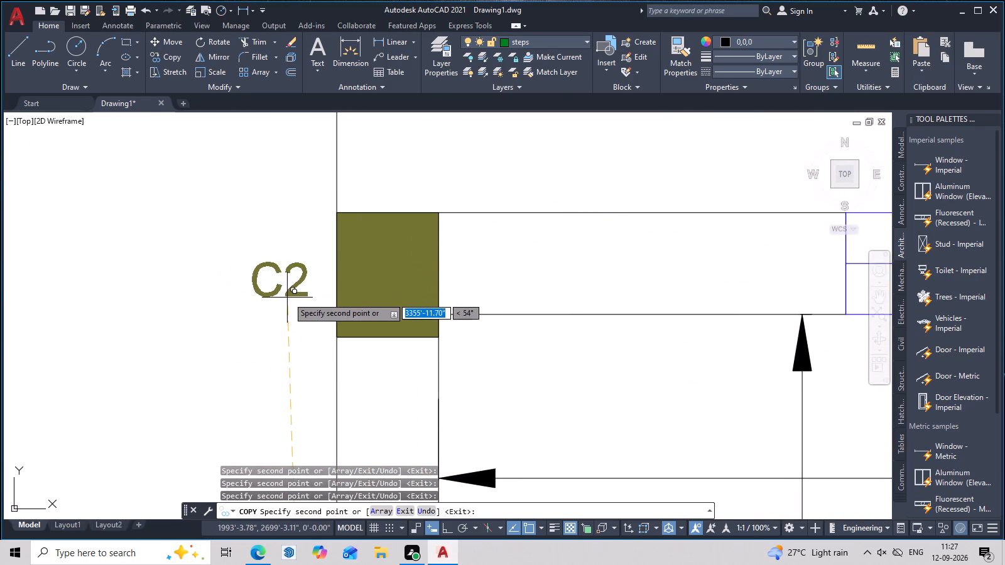
double_click(300, 292)
scroll(301, 296, "down", 5)
middle_click_drag(409, 338, 244, 343)
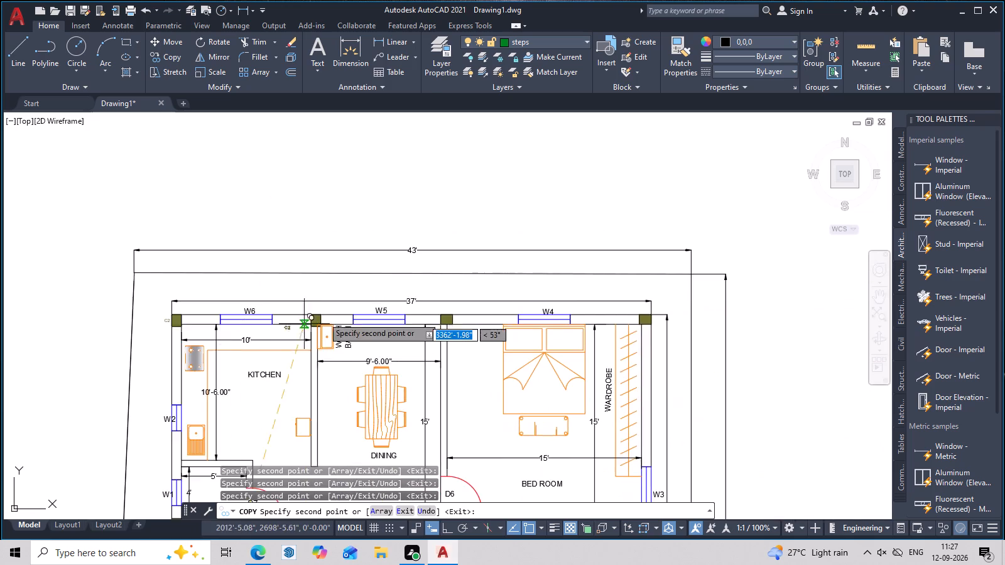
scroll(338, 302, "up", 3)
middle_click_drag(297, 347, 384, 282)
scroll(335, 285, "up", 2)
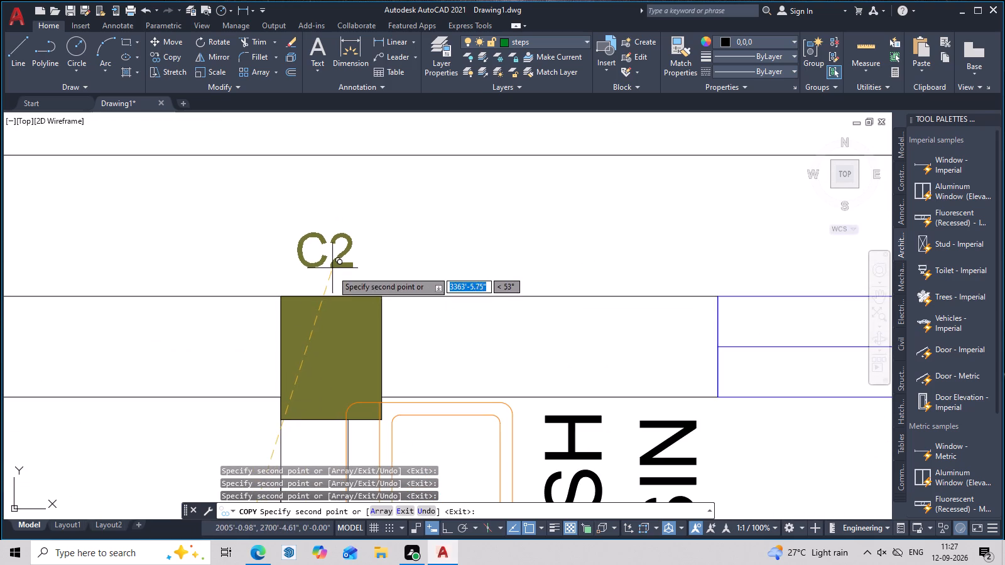
left_click(333, 272)
Place a "C2" copy above the column between windows W5 and W4.
scroll(340, 267, "down", 5)
middle_click_drag(443, 297, 394, 330)
scroll(450, 315, "up", 3)
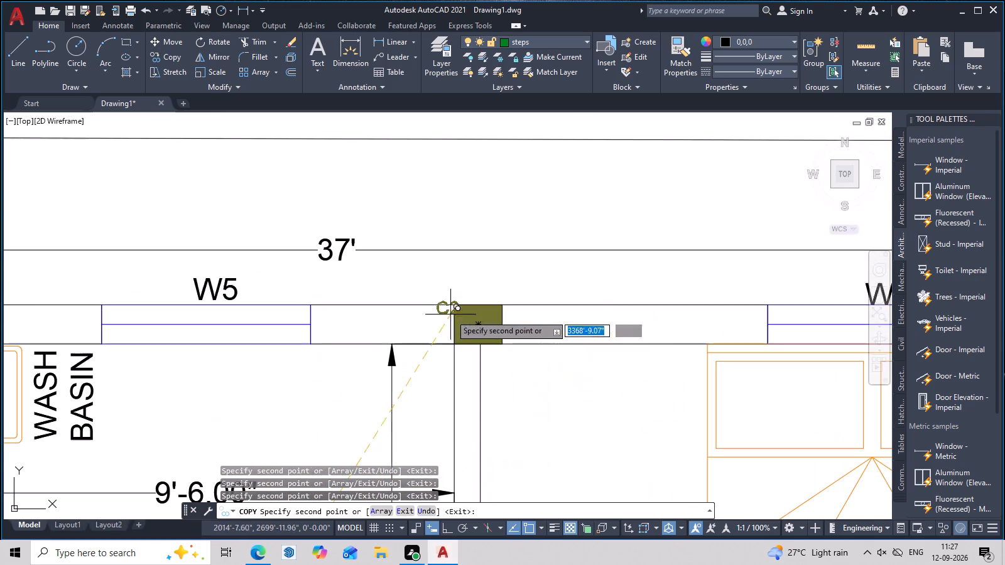
scroll(501, 320, "up", 2)
left_click(454, 249)
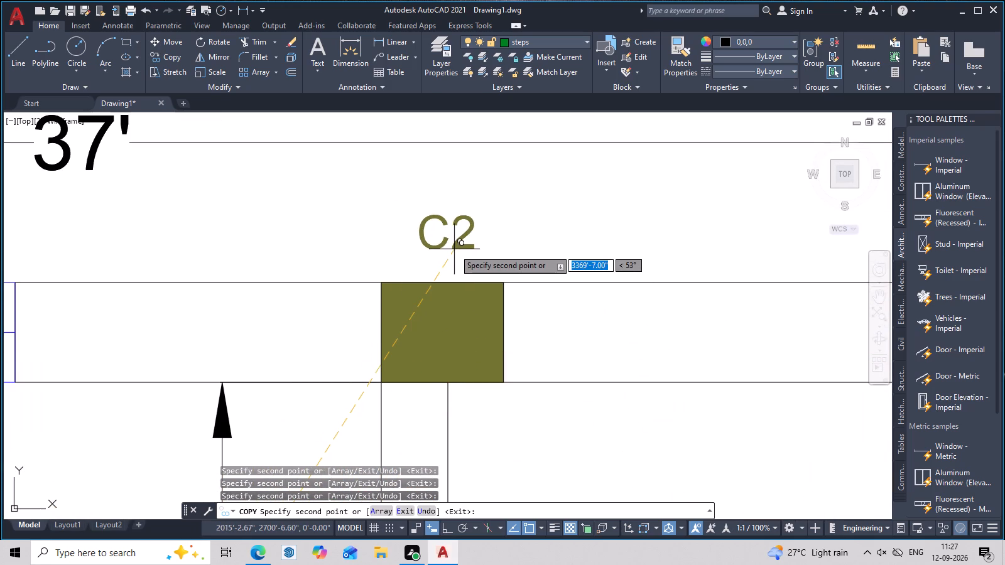
Place the last "C2" copy above the bedroom's outer corner column beyond window W4, and end the copying.
scroll(454, 249, "down", 4)
middle_click_drag(514, 293, 312, 304)
scroll(592, 282, "up", 2)
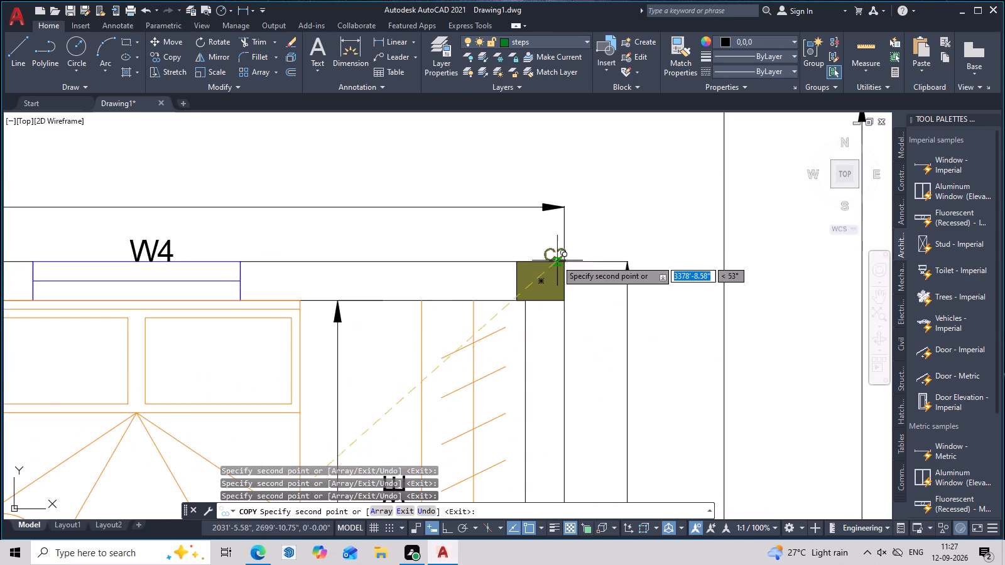
scroll(555, 259, "up", 3)
left_click(518, 223)
scroll(523, 235, "down", 5)
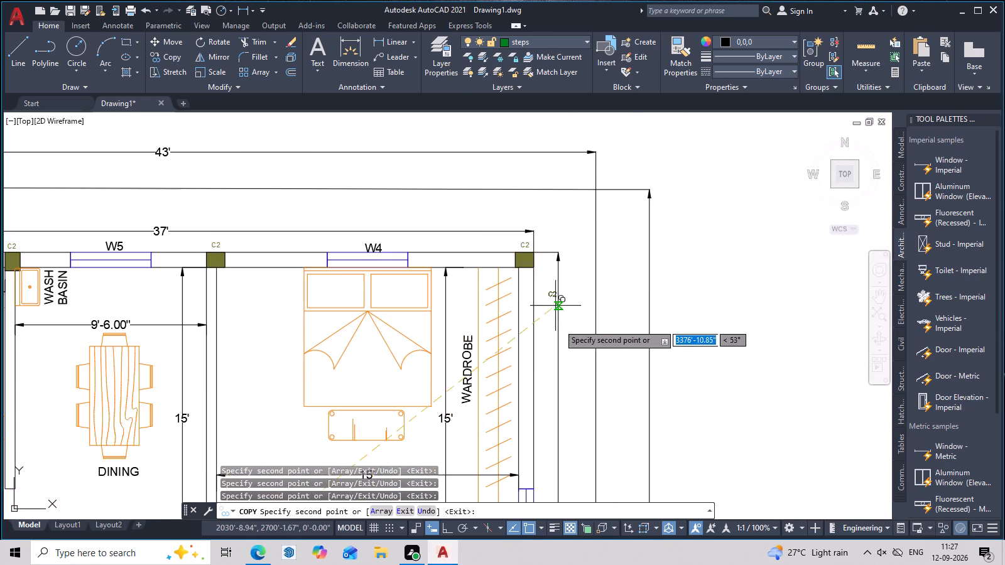
middle_click_drag(561, 335, 532, 158)
middle_click_drag(177, 419, 473, 178)
middle_click_drag(234, 339, 323, 276)
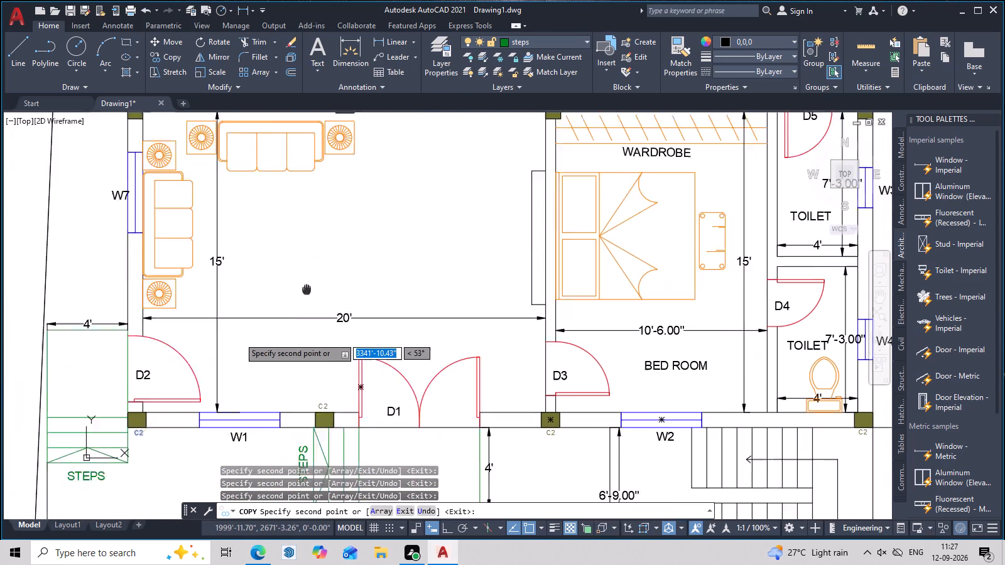
middle_click_drag(323, 276, 0, 257)
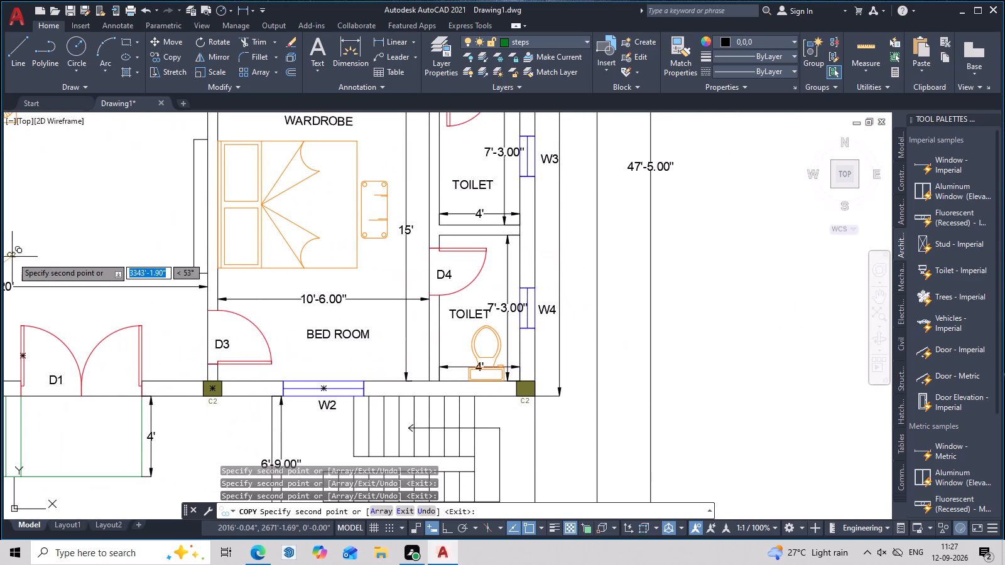
key("Escape")
Change the label of the outer corner column below window W4, beside the toilet, to "C1".
scroll(274, 360, "down", 2)
middle_click_drag(410, 360, 539, 332)
scroll(315, 336, "up", 3)
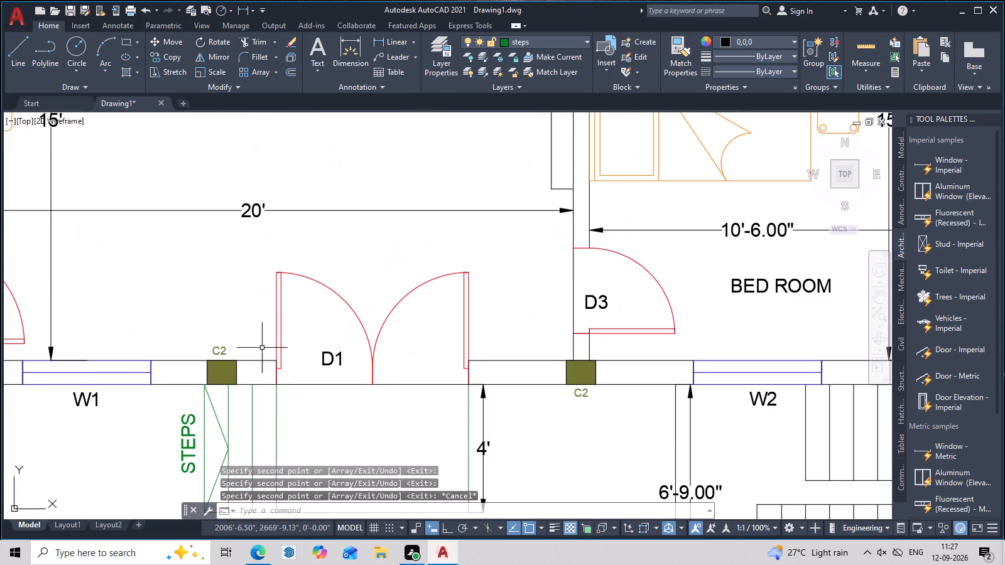
middle_click_drag(267, 343, 420, 279)
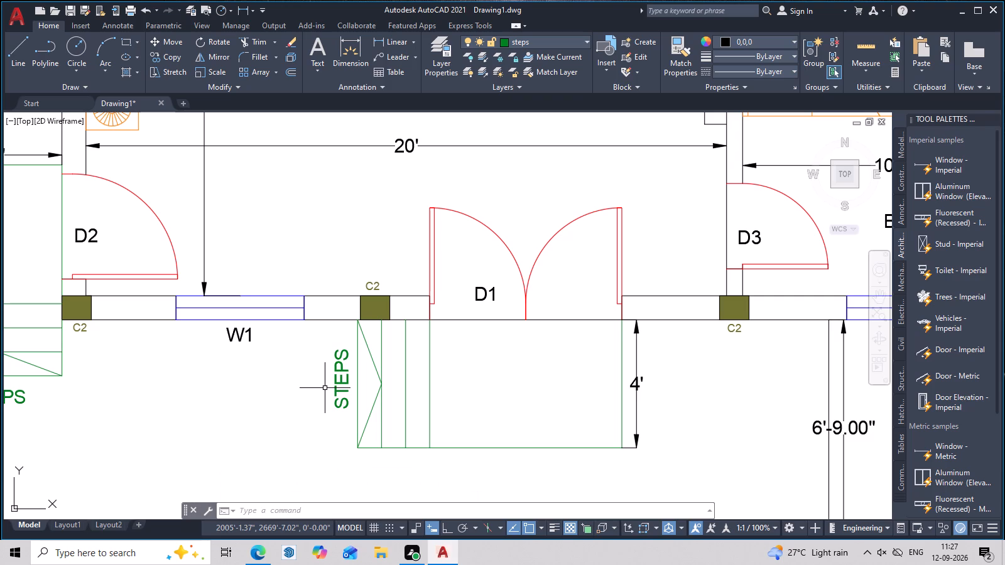
middle_click_drag(619, 362, 299, 355)
middle_click_drag(742, 350, 303, 351)
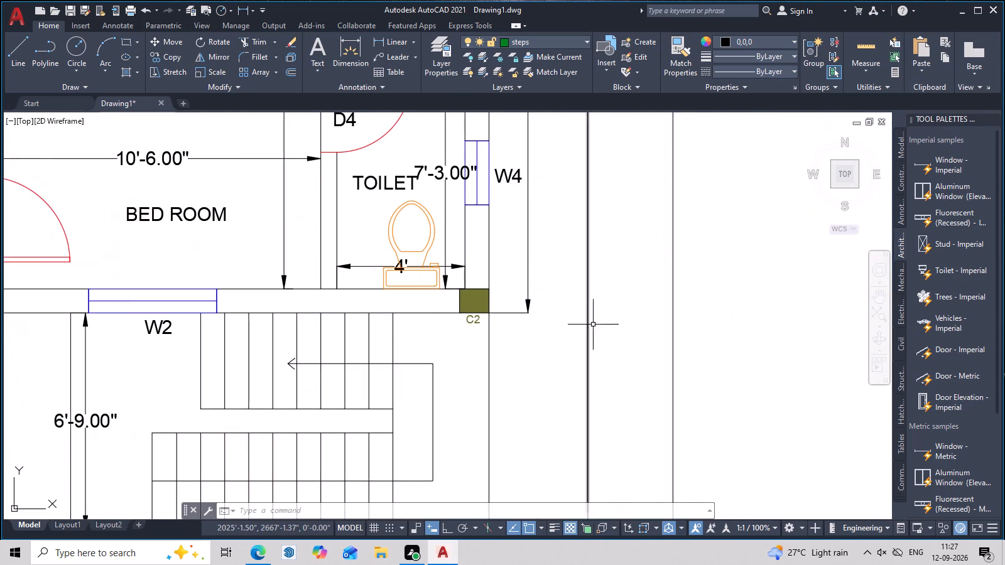
scroll(549, 312, "up", 3)
left_click(273, 338)
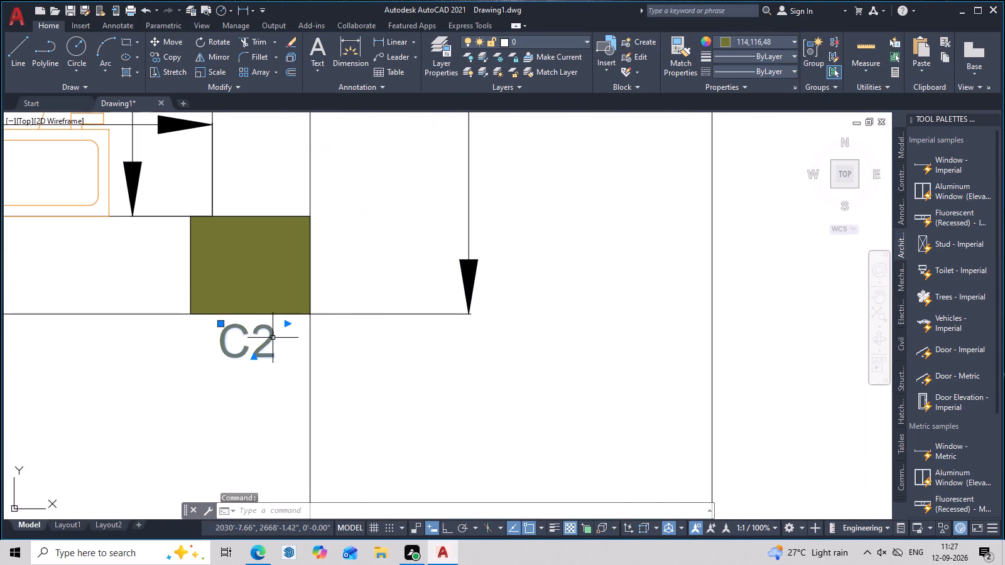
triple_click(273, 338)
key("BackSpace")
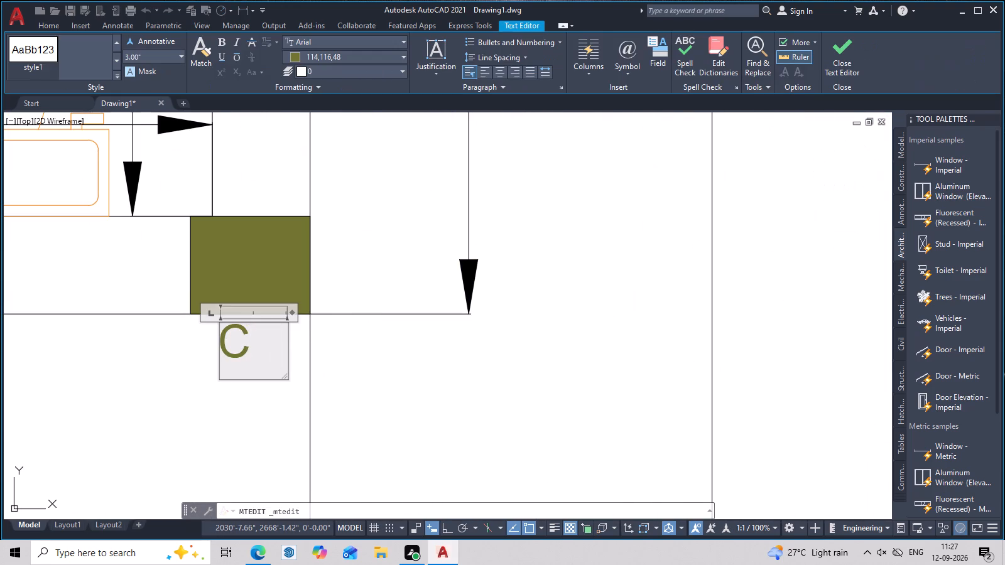
key("1")
left_click(344, 363)
Change the label of the outer-wall column between the two W3 windows, near door D5, to "C1".
scroll(341, 363, "down", 5)
middle_click_drag(387, 351, 452, 421)
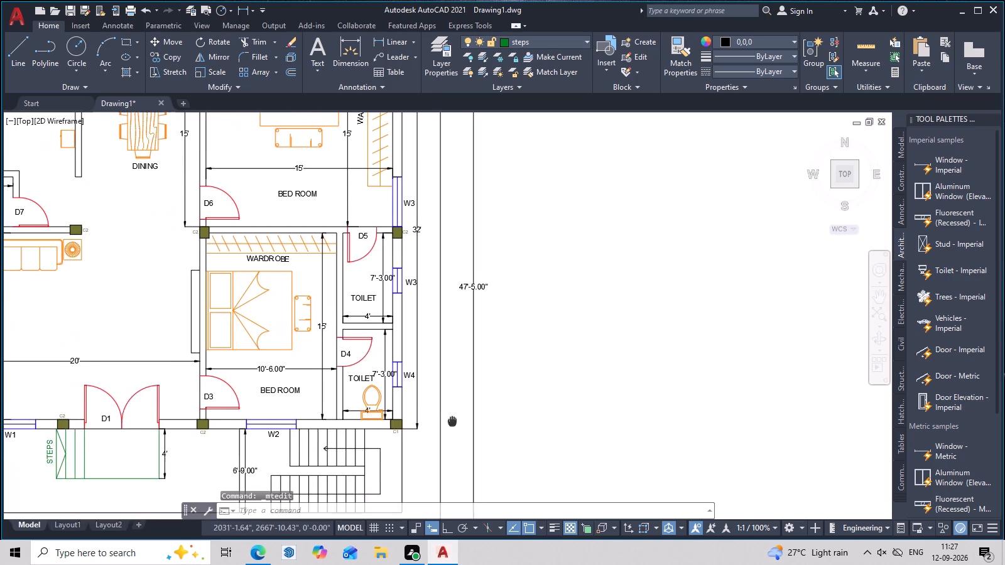
scroll(420, 191, "up", 3)
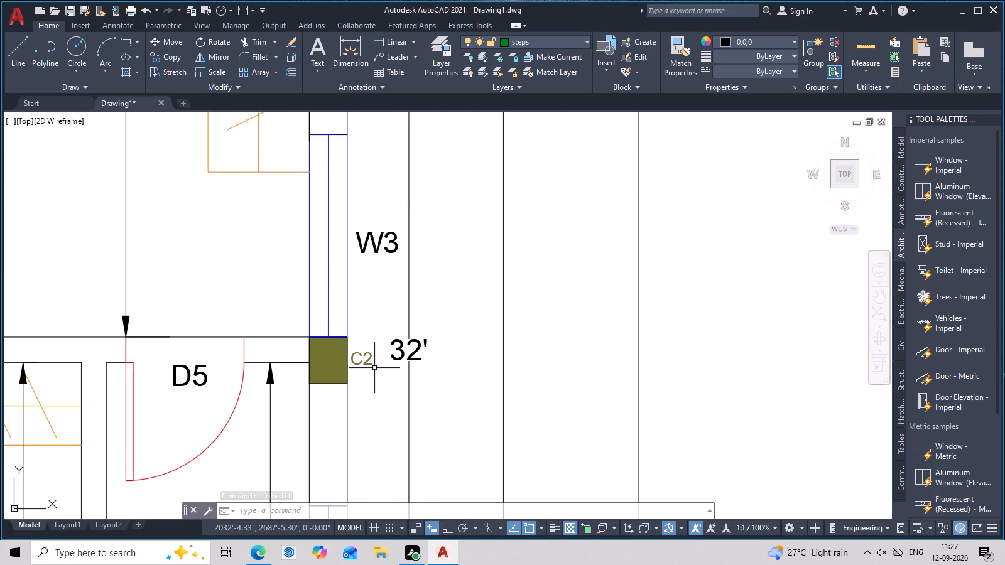
scroll(374, 367, "up", 2)
scroll(370, 361, "down", 2)
middle_click_drag(347, 273, 410, 463)
middle_click_drag(371, 235, 408, 465)
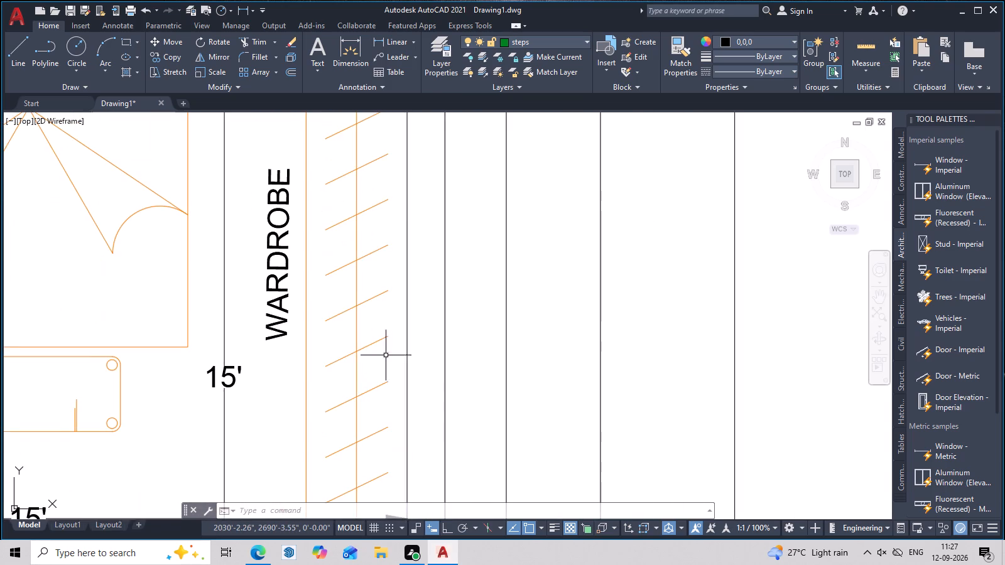
middle_click_drag(378, 256, 398, 459)
scroll(389, 381, "down", 2)
scroll(408, 367, "up", 2)
scroll(406, 379, "down", 3)
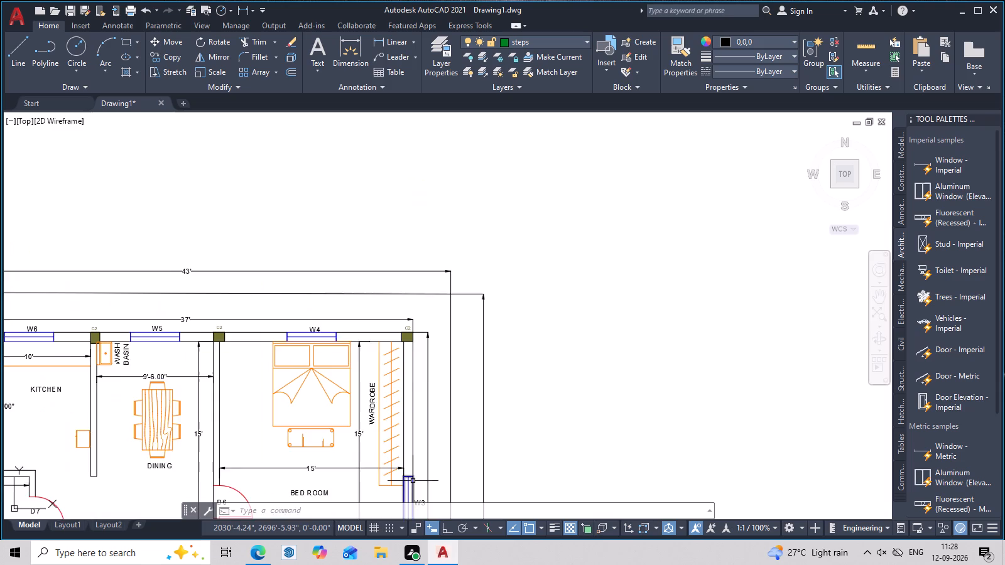
middle_click_drag(416, 450, 430, 299)
scroll(438, 422, "up", 3)
scroll(415, 269, "up", 2)
middle_click_drag(400, 280, 489, 260)
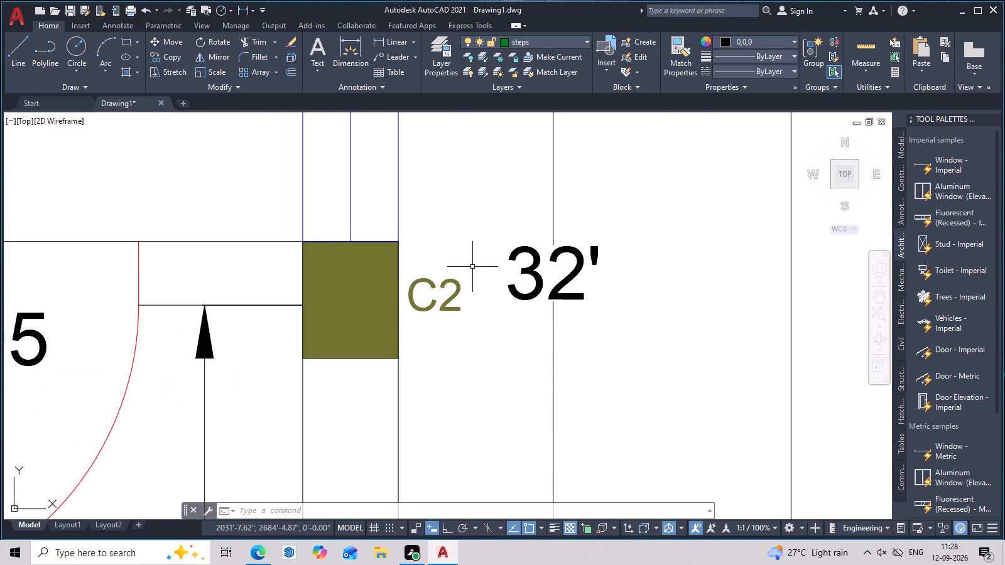
double_click(462, 291)
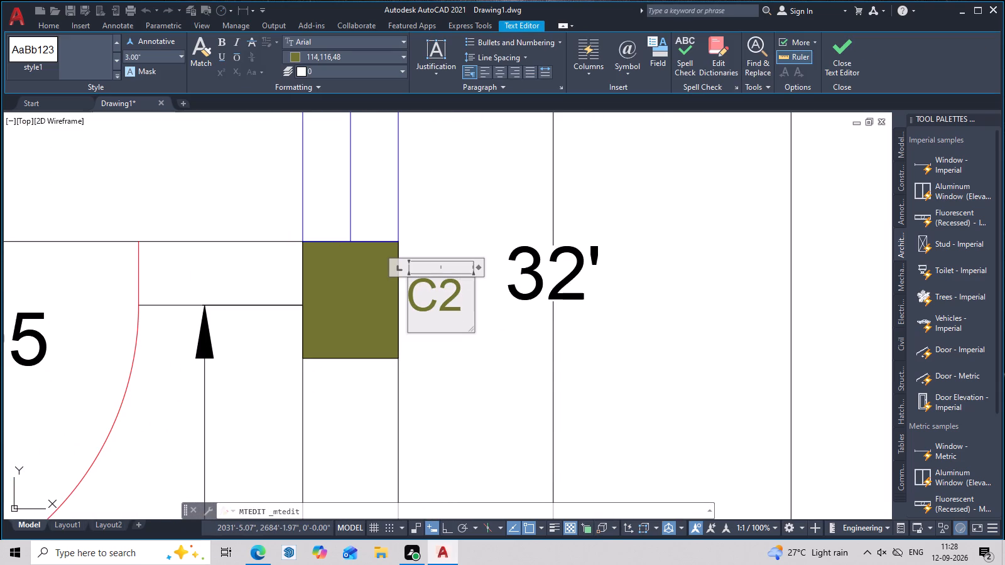
key("BackSpace")
key("1")
left_click(489, 366)
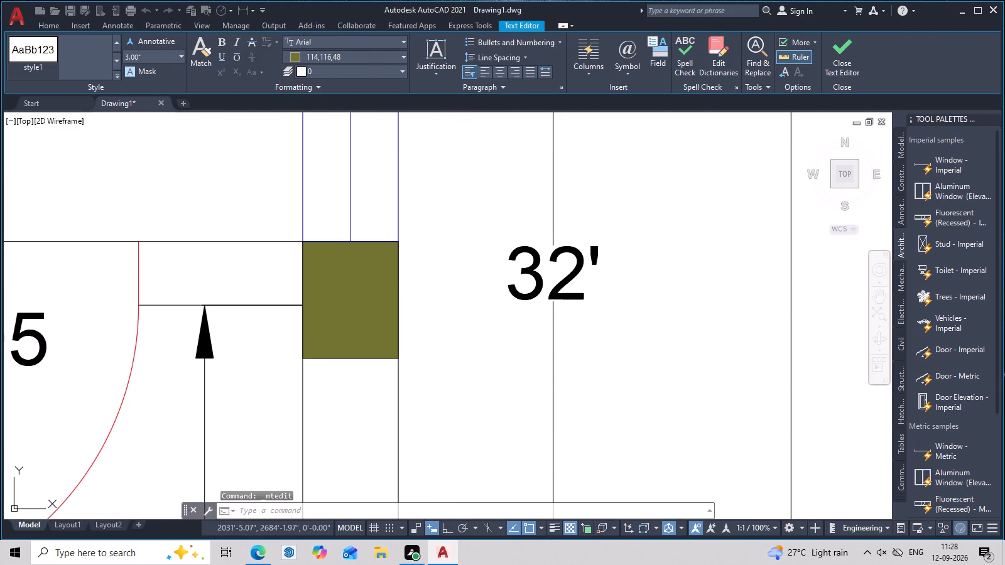
Change the label of the column below door D6, at the bedroom wardrobe corner, to "C1".
scroll(460, 358, "down", 2)
middle_click_drag(454, 354, 850, 352)
middle_click_drag(233, 311, 499, 298)
scroll(236, 300, "up", 2)
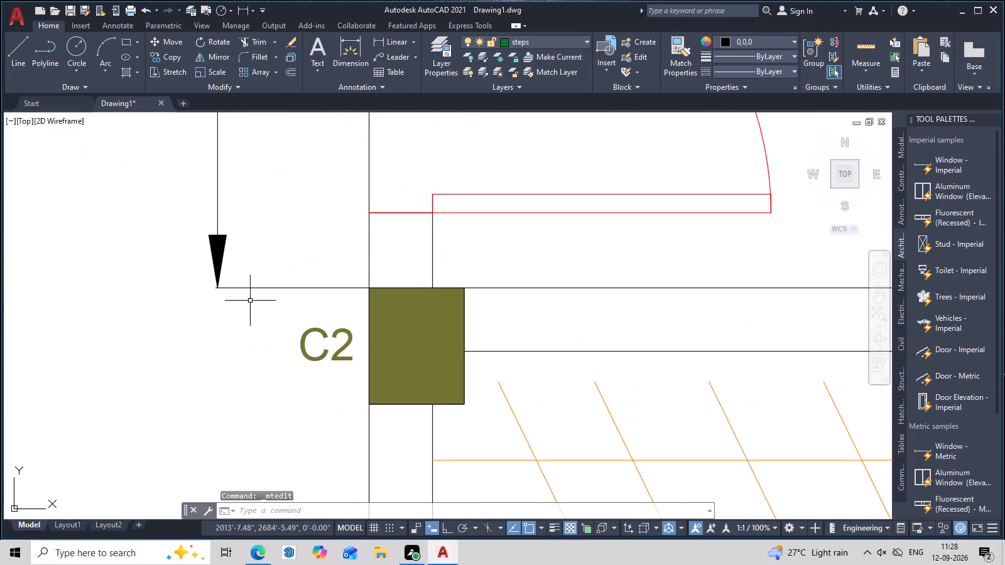
triple_click(350, 340)
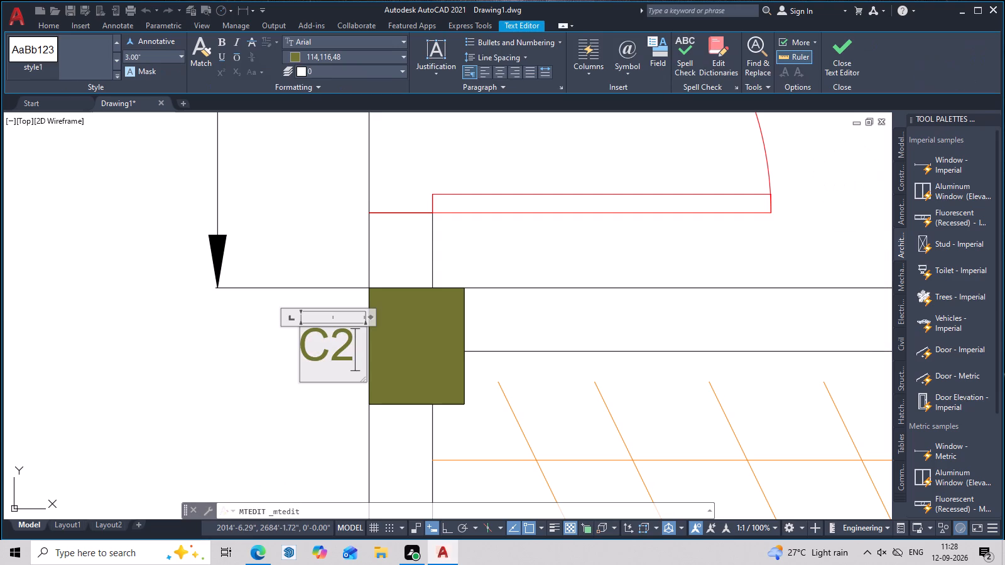
key("BackSpace")
key("1")
left_click(238, 399)
Change the label of the wall-end column near door D7 to "C1".
scroll(232, 395, "down", 4)
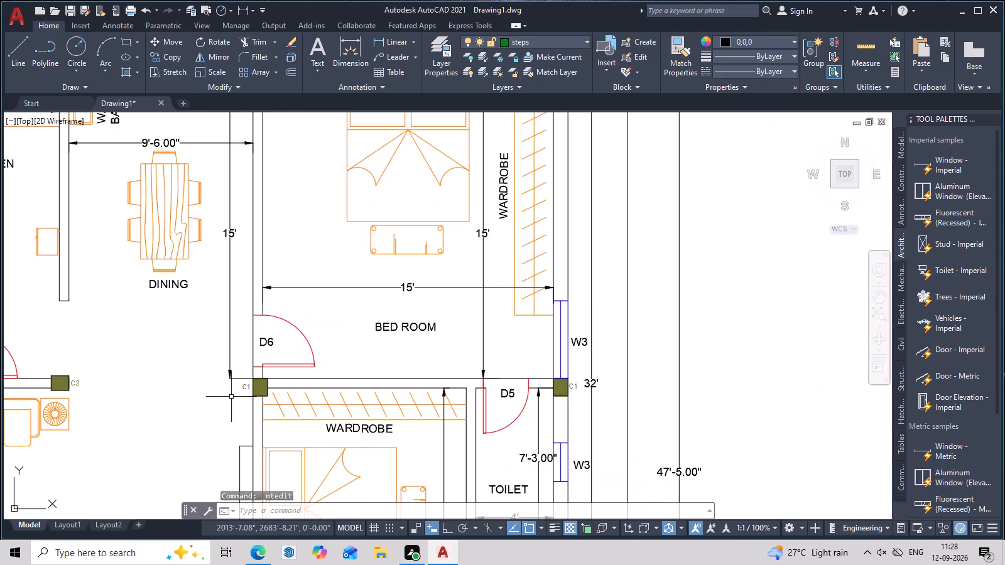
middle_click_drag(232, 397, 541, 376)
scroll(408, 374, "up", 5)
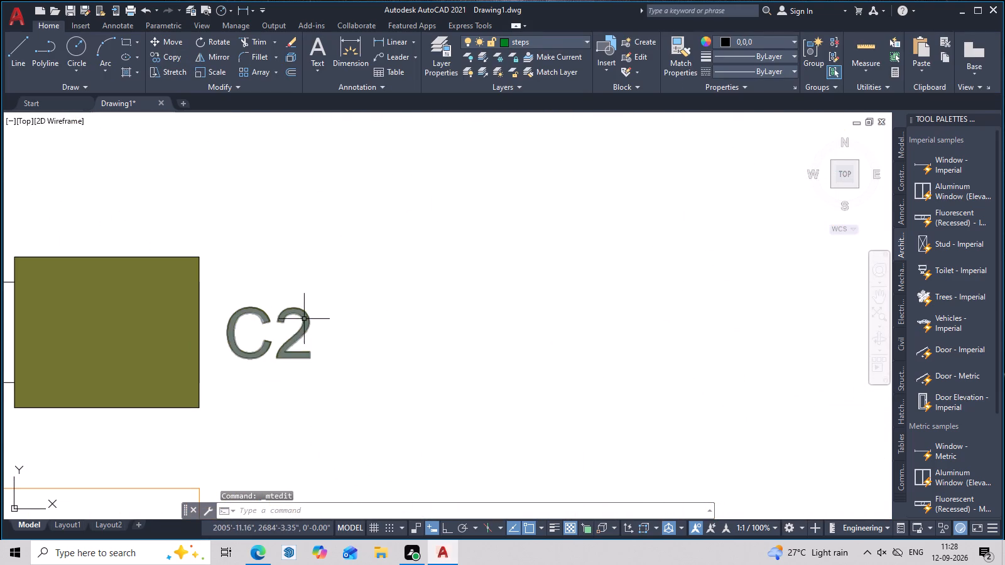
double_click(304, 319)
key("BackSpace")
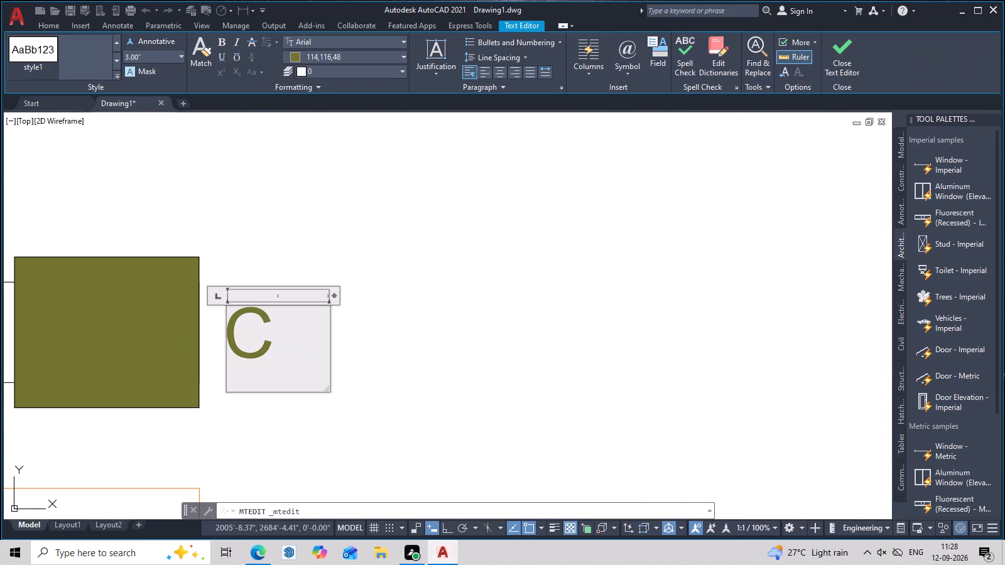
key("1")
double_click(345, 357)
Change the label of the outer-wall column between windows W1 and W7 to "C1".
scroll(345, 358, "down", 4)
middle_click_drag(342, 399, 660, 365)
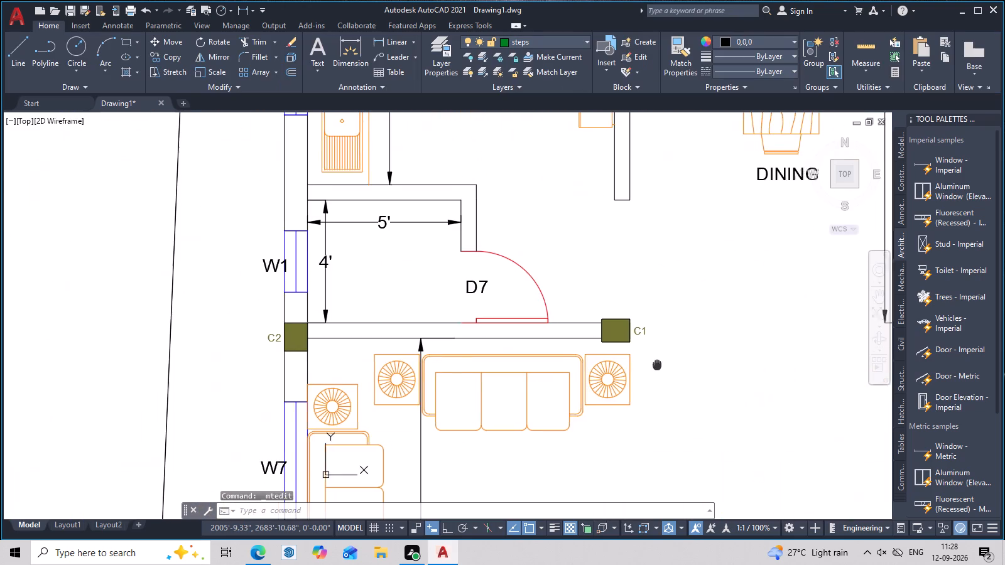
scroll(232, 367, "up", 3)
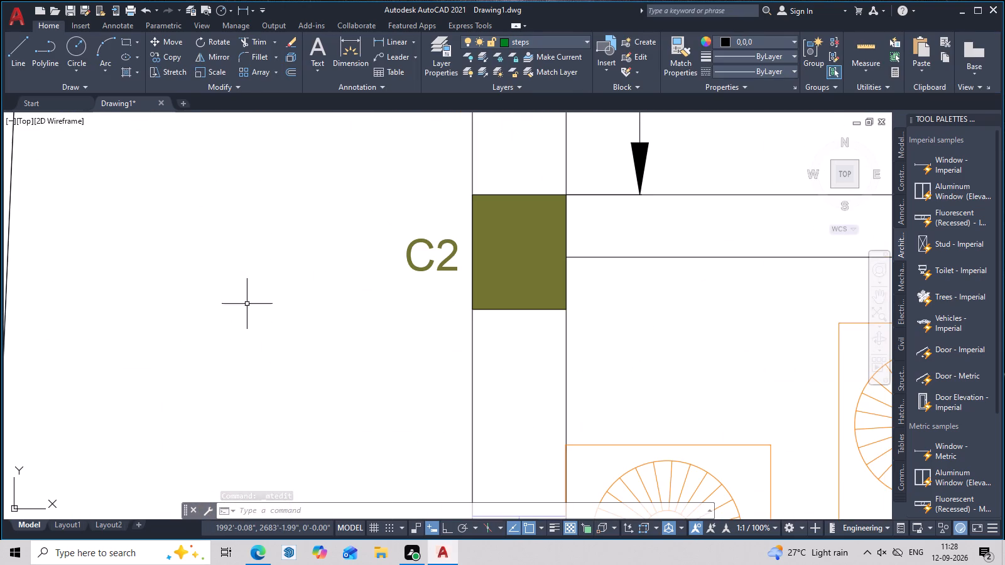
triple_click(455, 251)
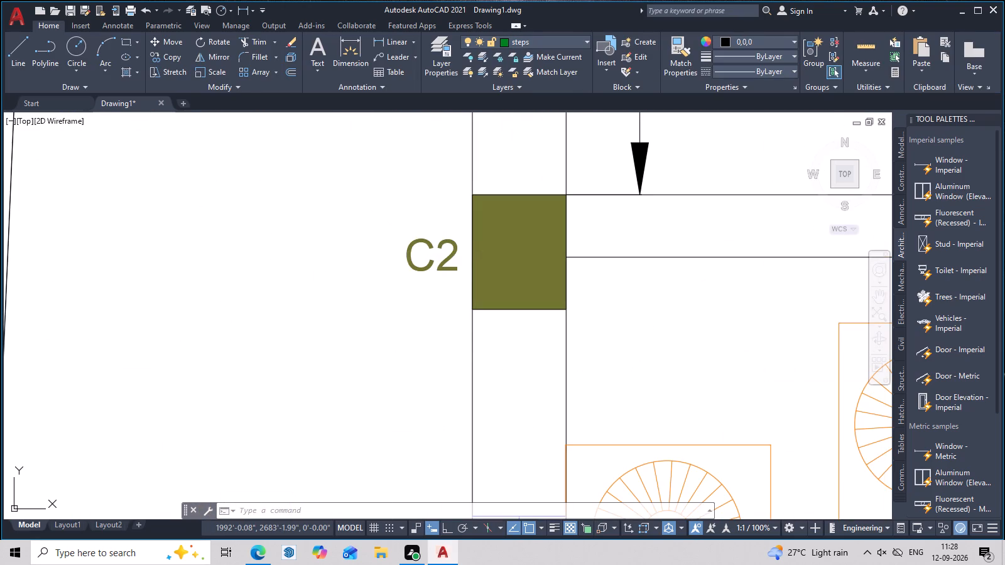
key("BackSpace")
key("1")
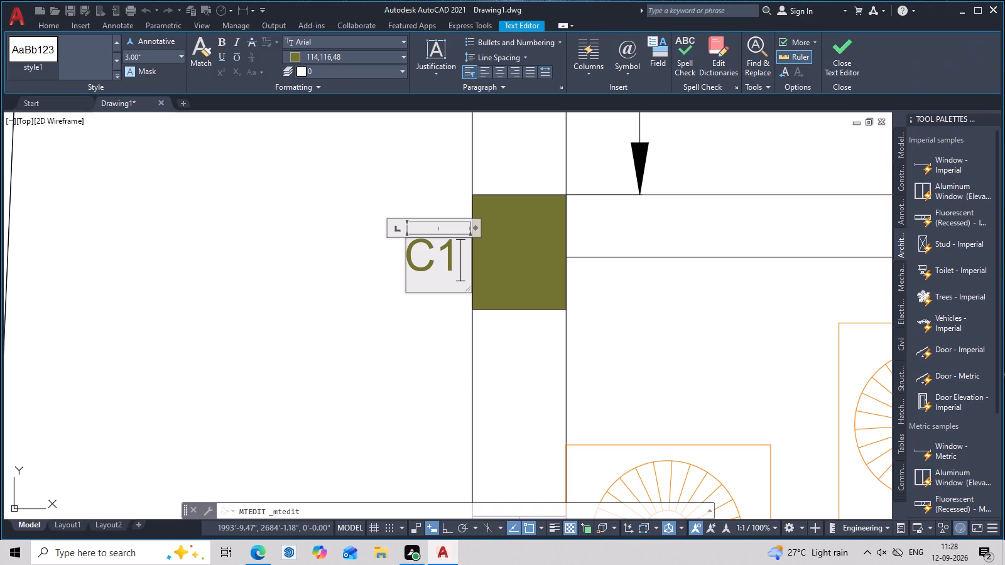
scroll(403, 316, "down", 1)
left_click(393, 326)
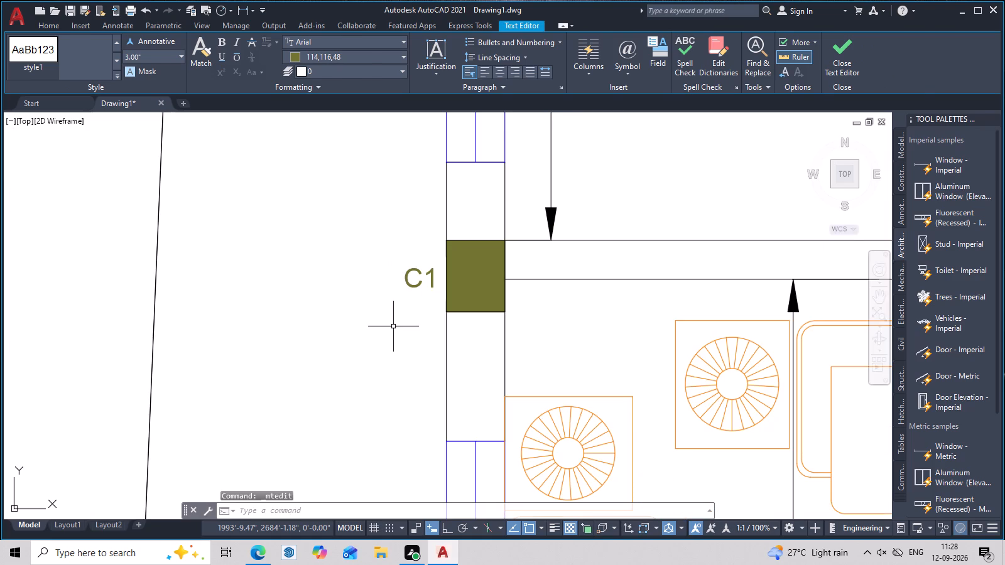
Change the label of the kitchen's outer corner column beside window W6 to "C1".
scroll(396, 326, "down", 2)
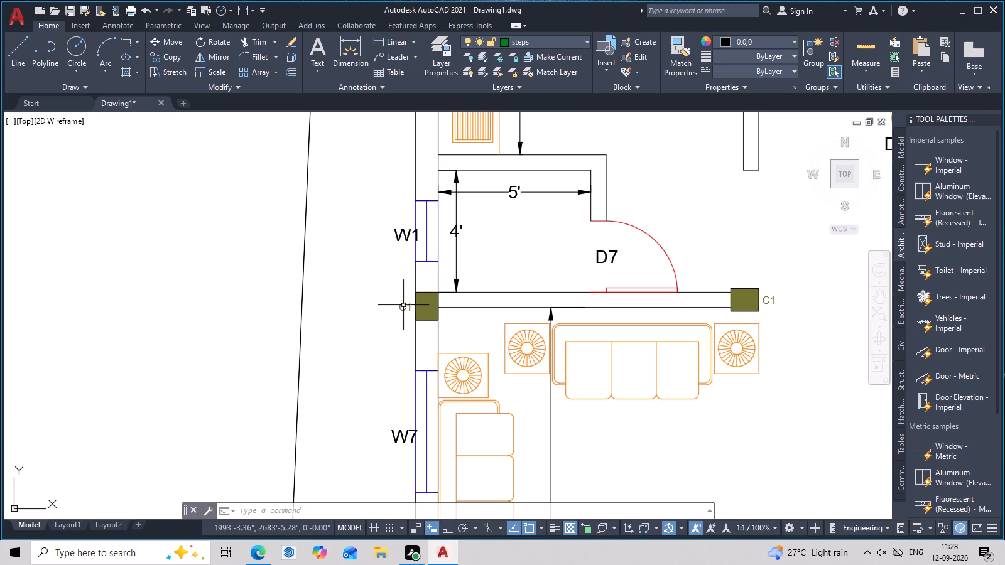
middle_click_drag(396, 265, 310, 512)
middle_click_drag(392, 273, 376, 405)
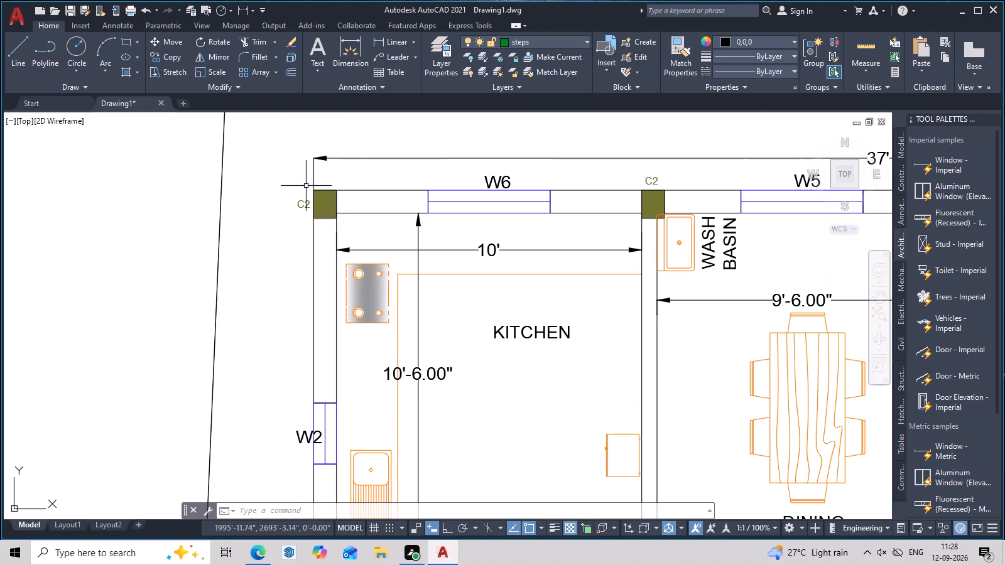
scroll(306, 186, "up", 1)
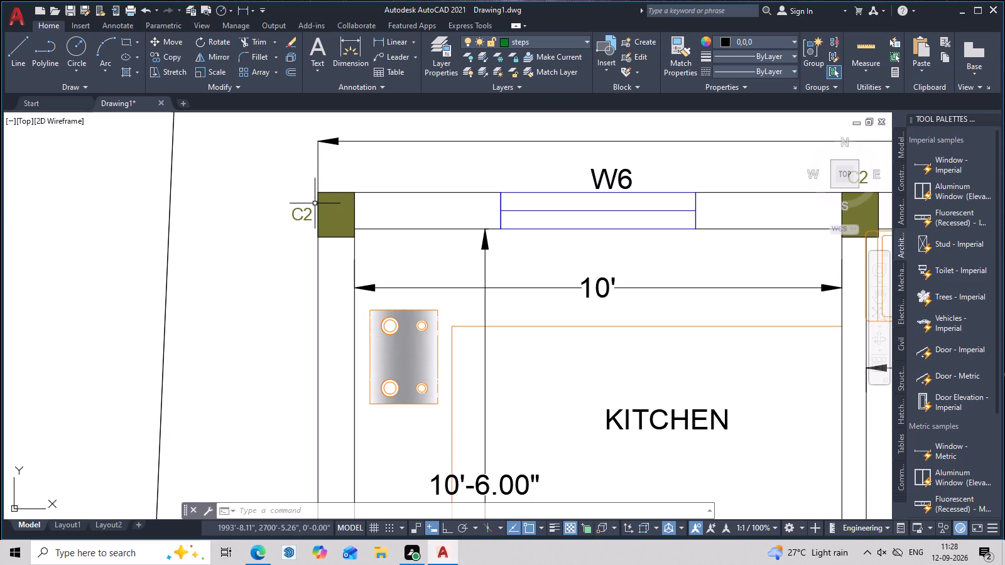
scroll(315, 203, "up", 1)
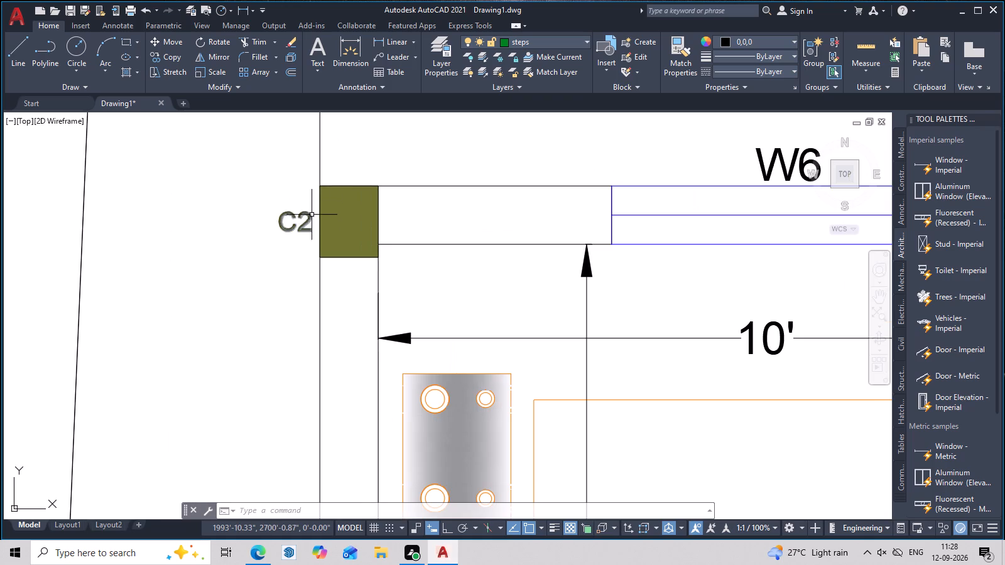
triple_click(310, 217)
key("BackSpace")
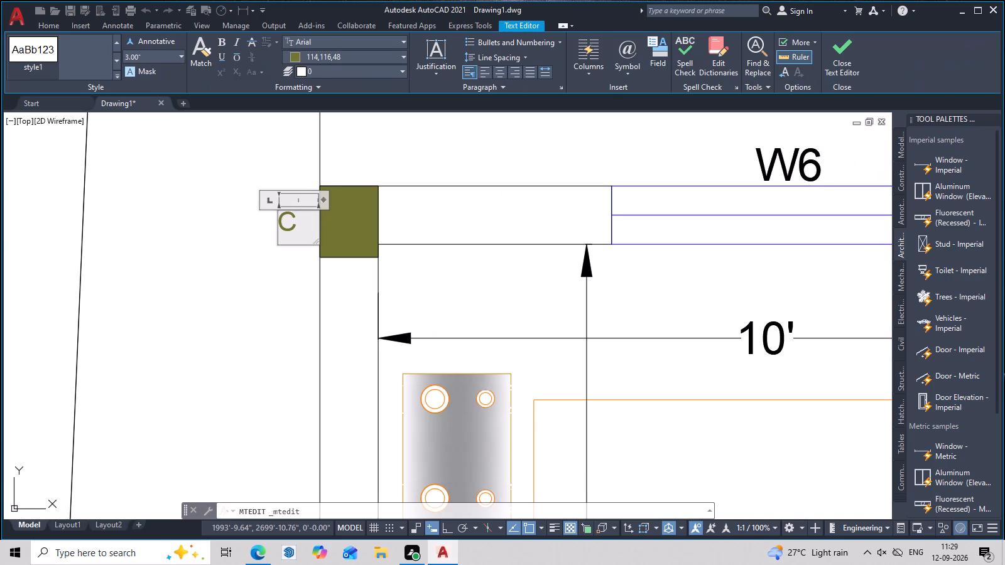
key("1")
double_click(424, 231)
Change the label of the column at the wash basin, between windows W6 and W5, to "C1".
scroll(420, 234, "down", 3)
middle_click_drag(421, 244, 0, 252)
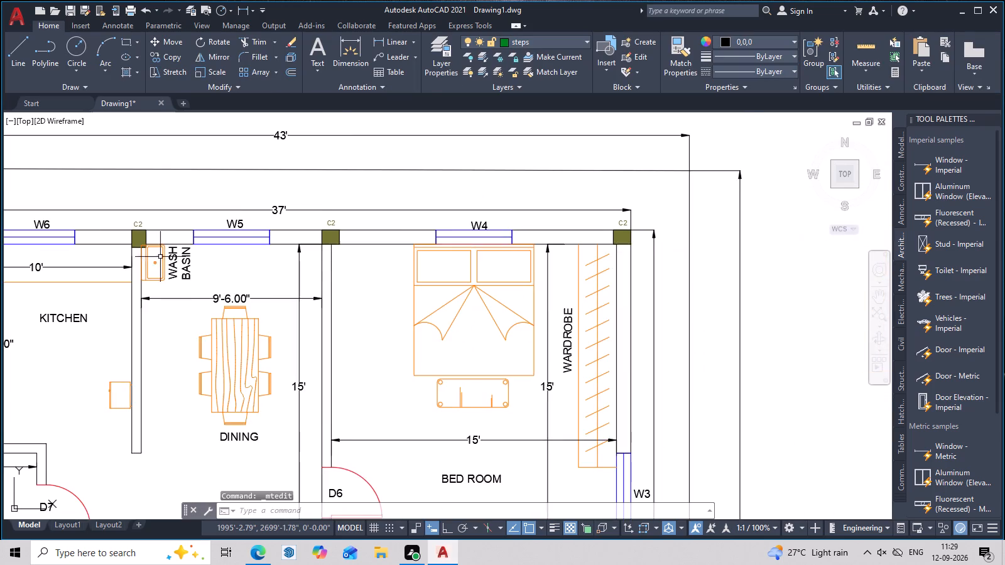
scroll(276, 233, "up", 2)
middle_click_drag(133, 236, 380, 300)
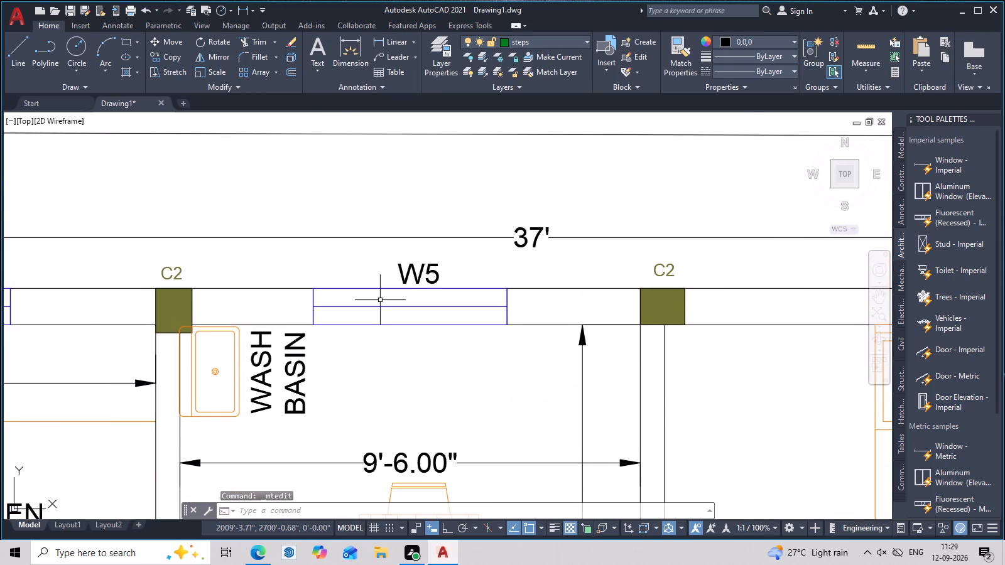
middle_click_drag(184, 256, 415, 267)
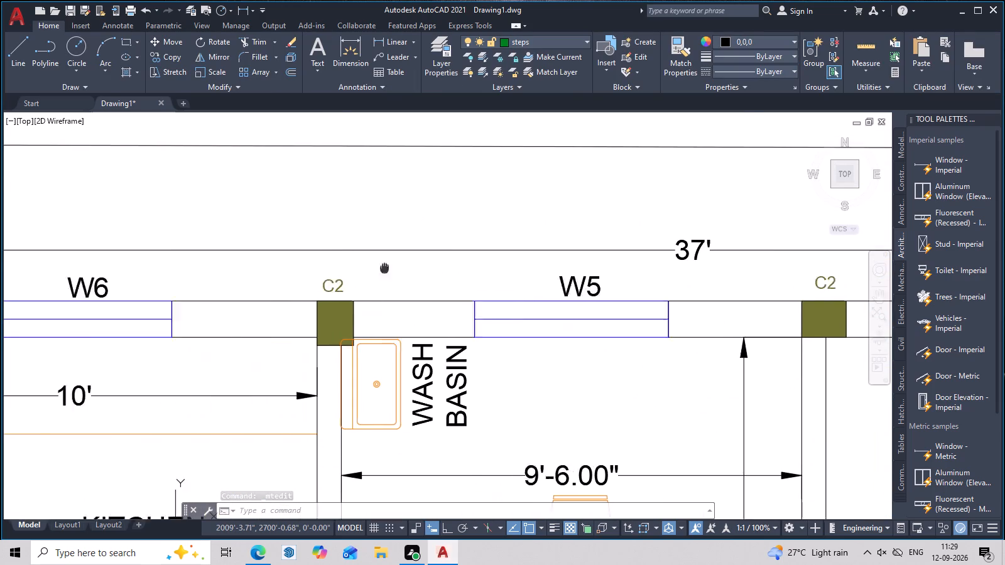
middle_click_drag(415, 267, 457, 266)
scroll(331, 296, "down", 1)
middle_click_drag(353, 306, 345, 306)
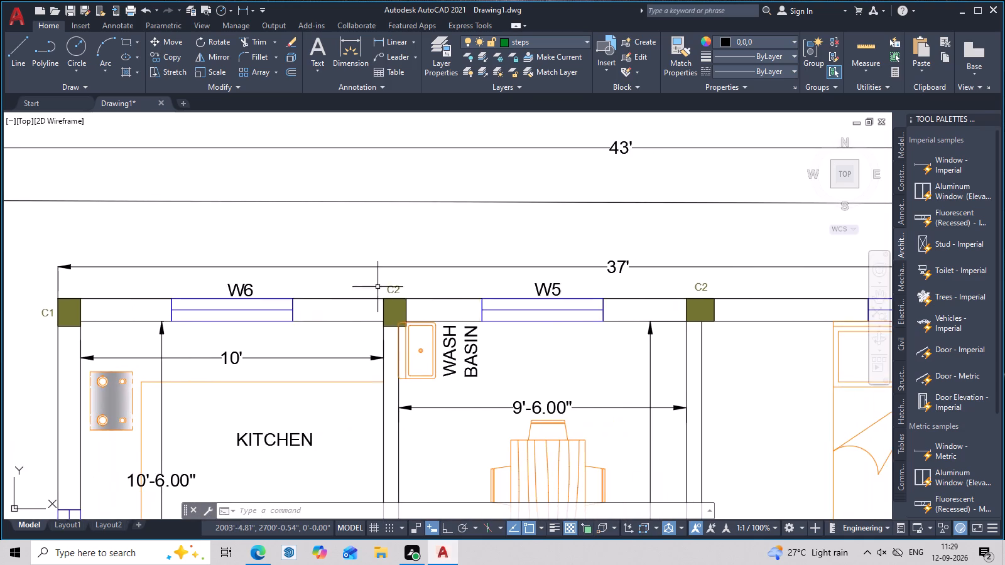
scroll(404, 279, "up", 3)
left_click(381, 316)
right_click(381, 316)
left_click(381, 316)
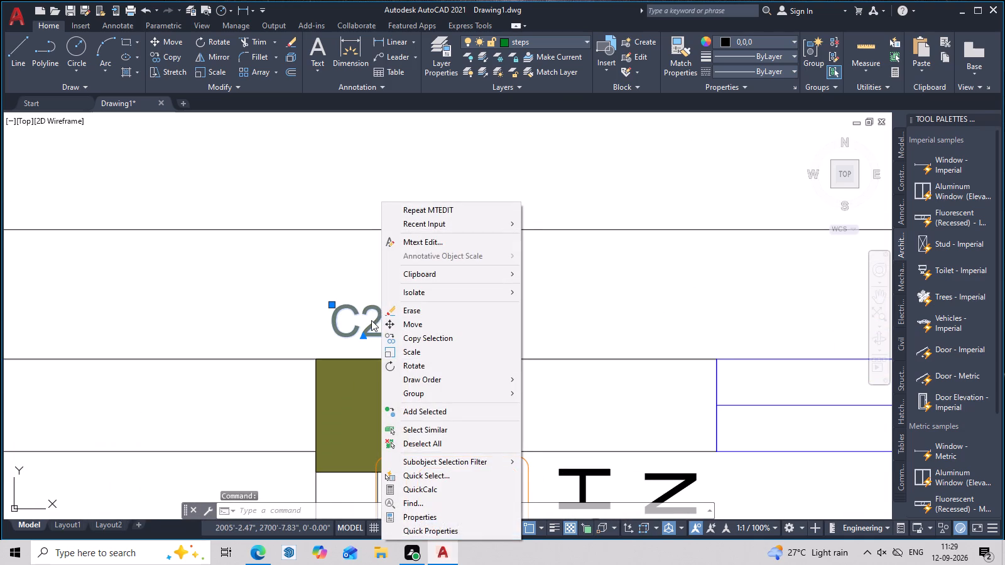
left_click(371, 320)
triple_click(378, 319)
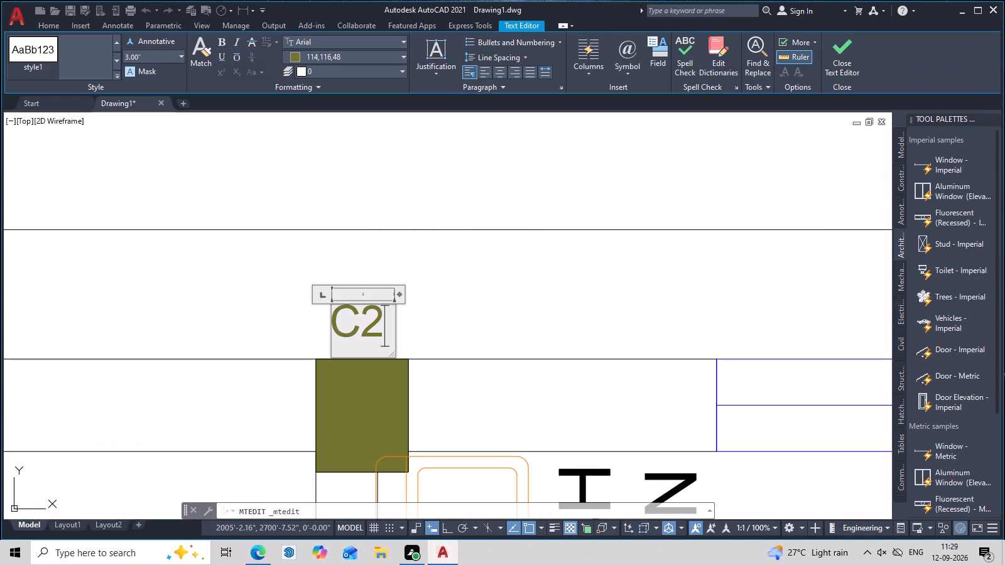
key("BackSpace")
key("1")
left_click(503, 326)
Change the label of the outer-wall column between windows W5 and W4 to "C1".
scroll(497, 329, "down", 4)
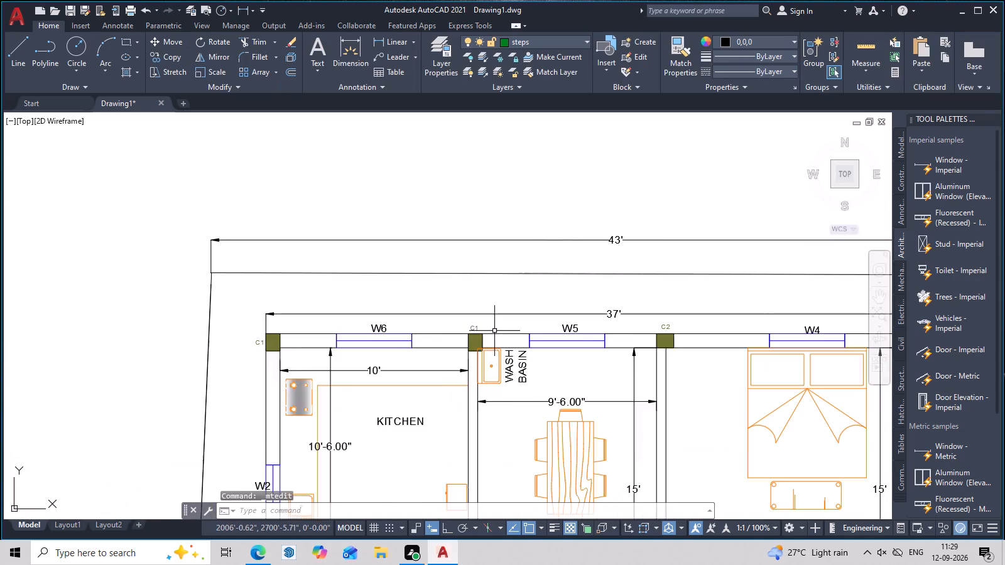
middle_click_drag(488, 331, 194, 330)
scroll(359, 322, "up", 2)
scroll(452, 352, "up", 3)
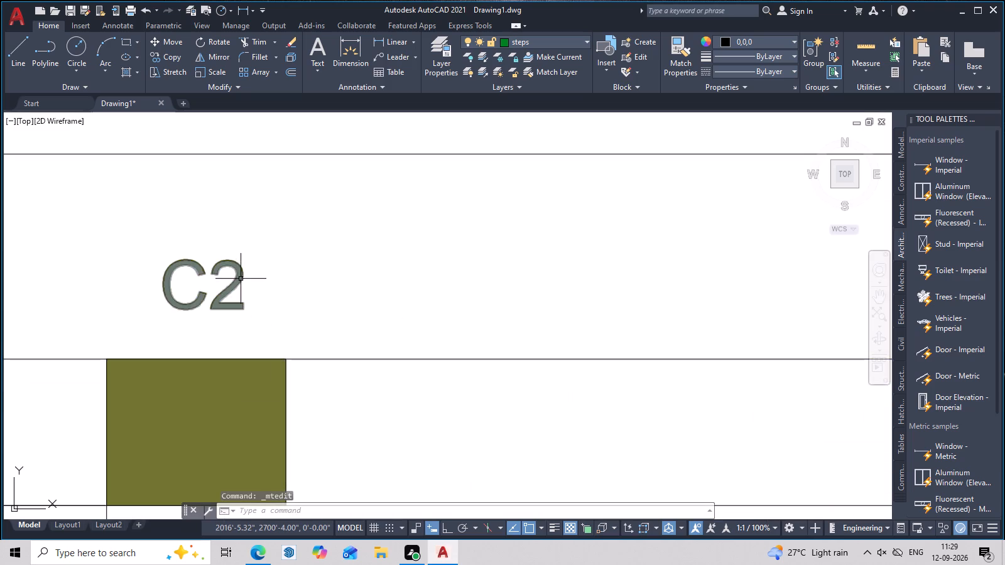
double_click(241, 279)
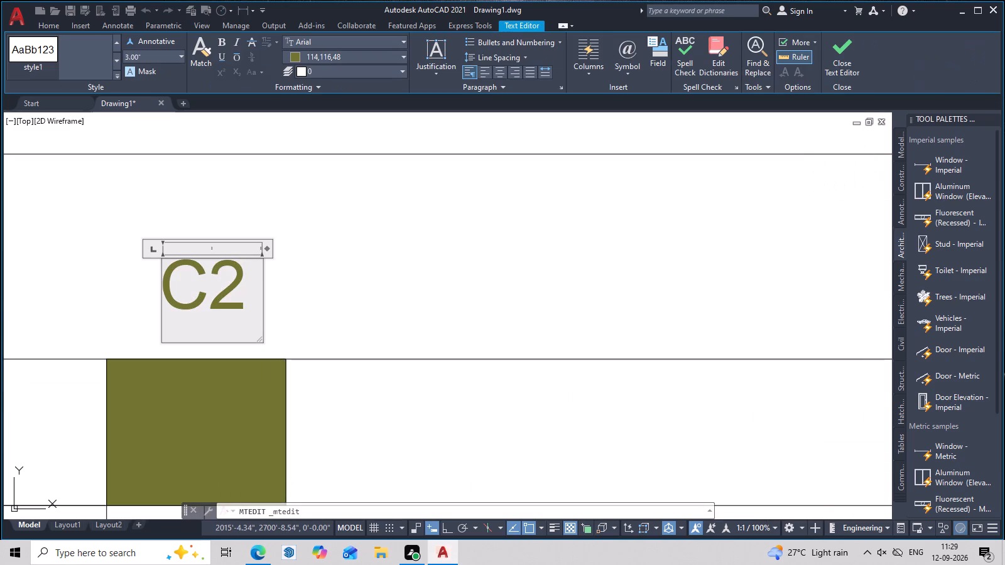
key("BackSpace")
key("1")
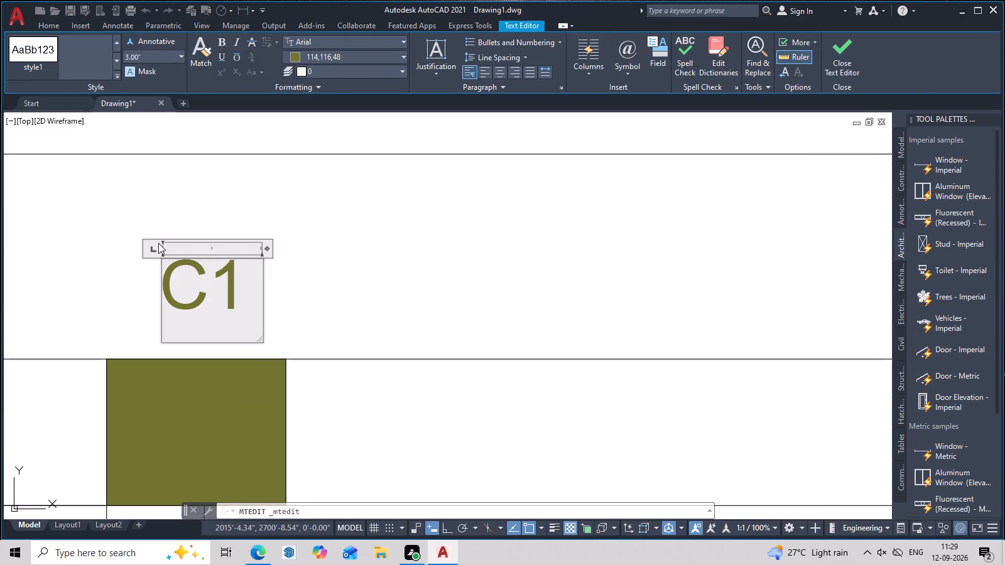
left_click(302, 269)
Change the label of the bedroom's outer corner column beyond window W4, near the wardrobe, to "C1".
scroll(302, 271, "down", 3)
middle_click_drag(340, 291, 0, 318)
scroll(561, 318, "up", 2)
triple_click(606, 276)
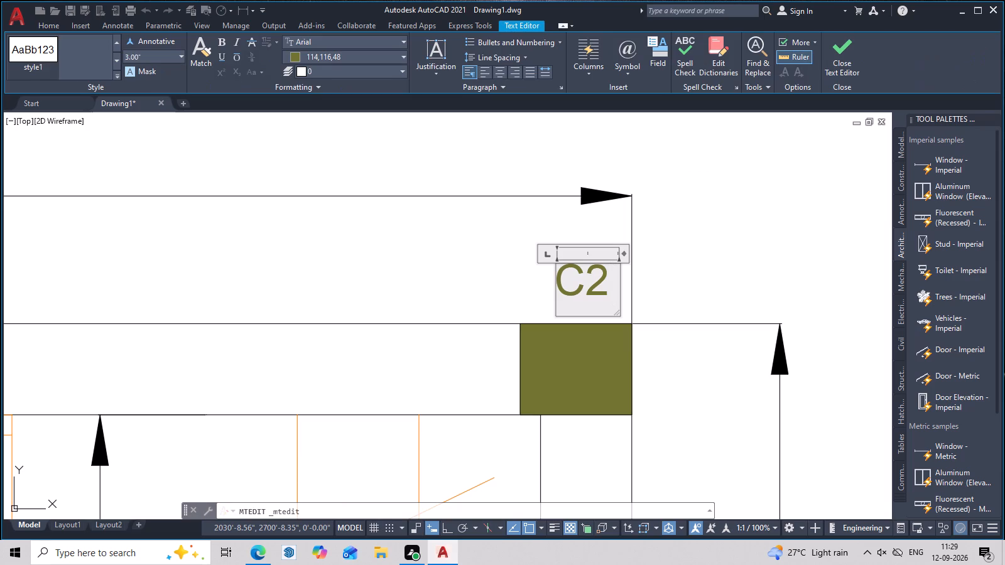
key("BackSpace")
key("1")
double_click(696, 294)
scroll(683, 294, "down", 4)
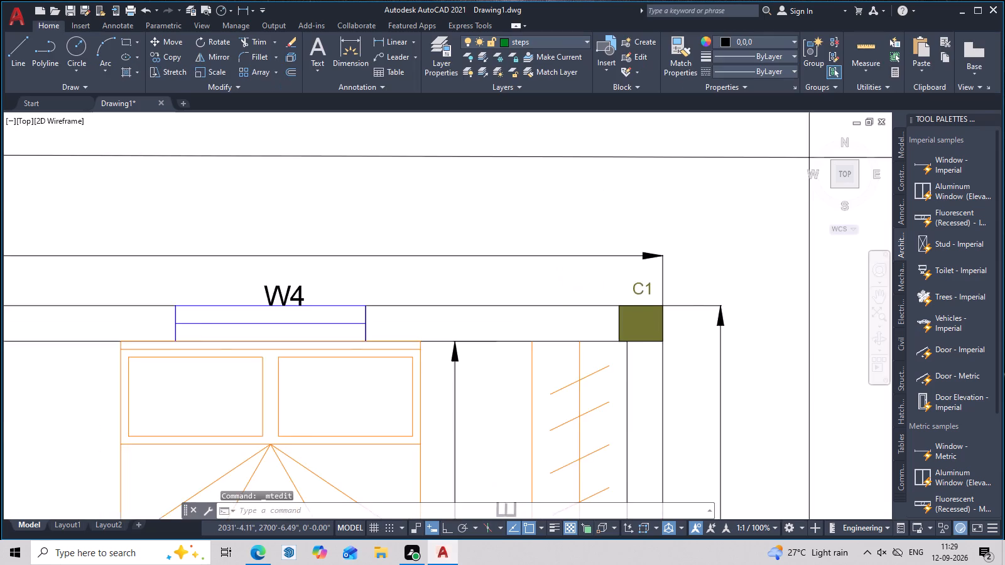
Review the column labels across the whole floor plan.
scroll(683, 294, "down", 1)
middle_click_drag(680, 327, 693, 244)
scroll(494, 259, "up", 3)
scroll(494, 259, "down", 3)
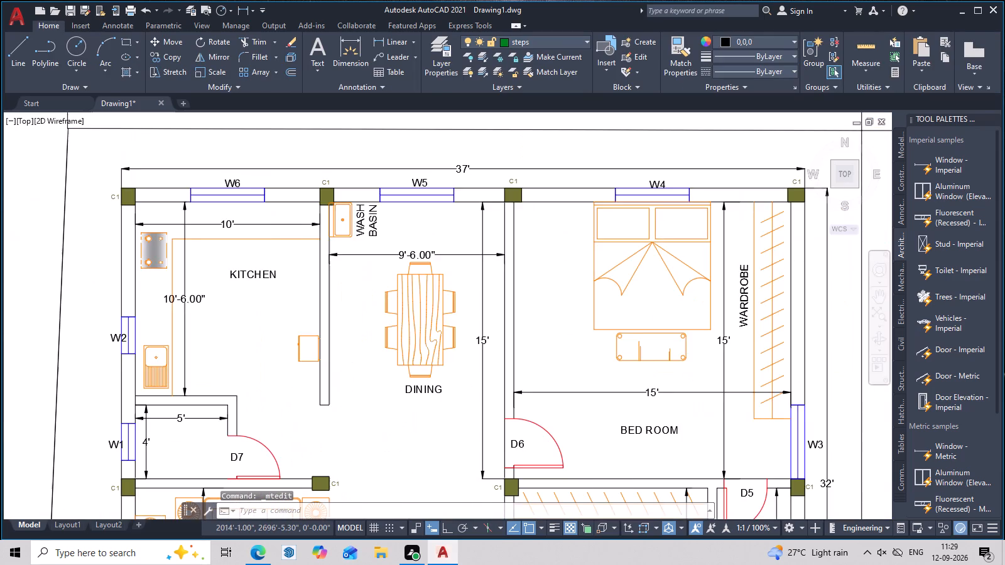
scroll(391, 421, "up", 3)
scroll(391, 421, "down", 3)
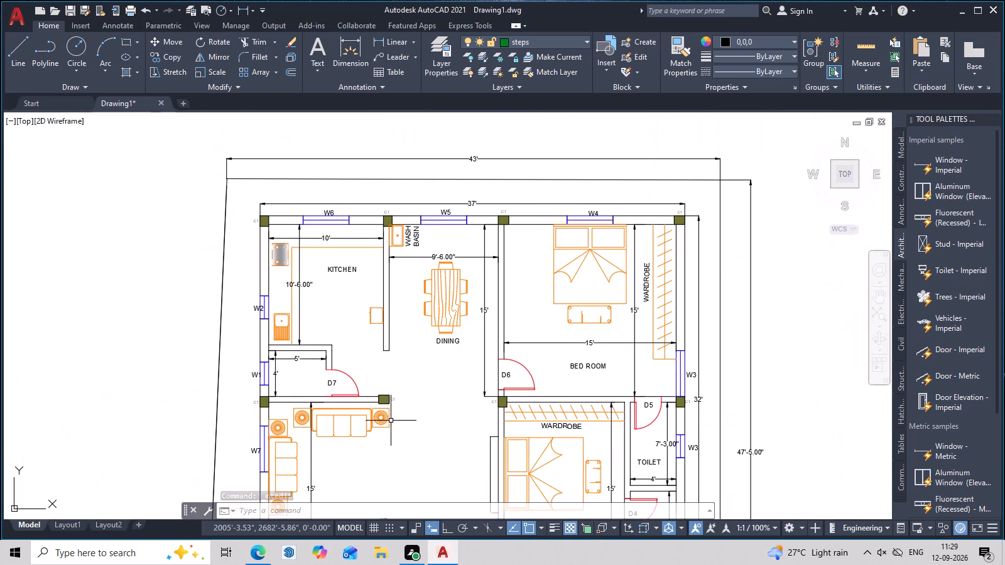
middle_click_drag(439, 440, 431, 321)
scroll(431, 321, "down", 1)
middle_click_drag(431, 322, 409, 344)
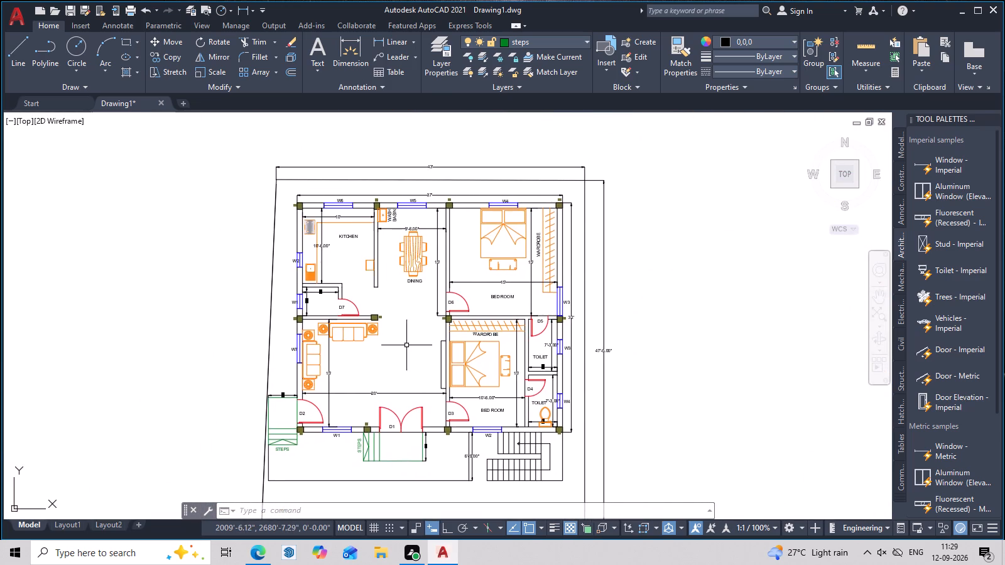
scroll(406, 345, "up", 3)
scroll(406, 345, "down", 3)
scroll(582, 221, "up", 4)
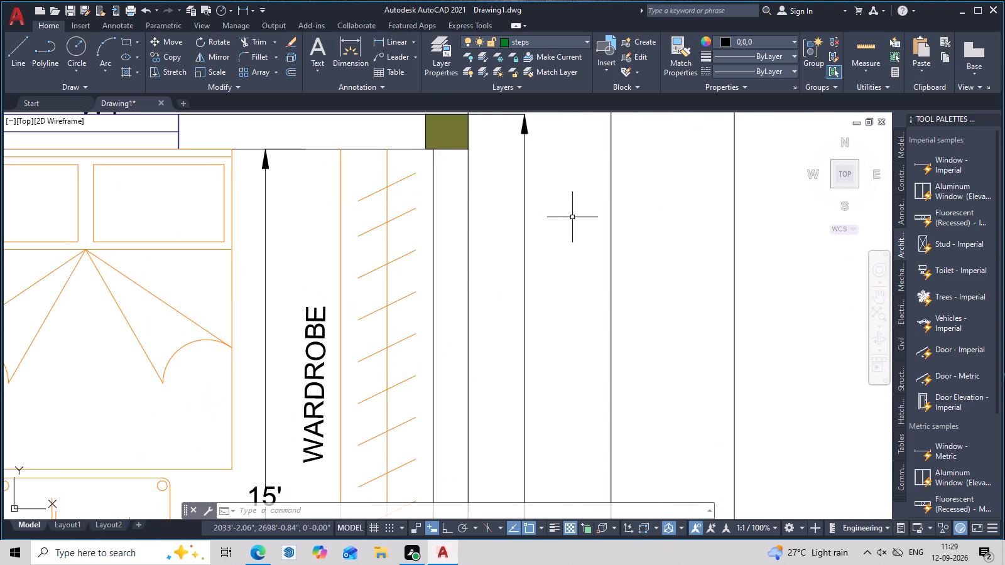
scroll(572, 217, "down", 2)
scroll(570, 367, "down", 1)
scroll(319, 464, "up", 3)
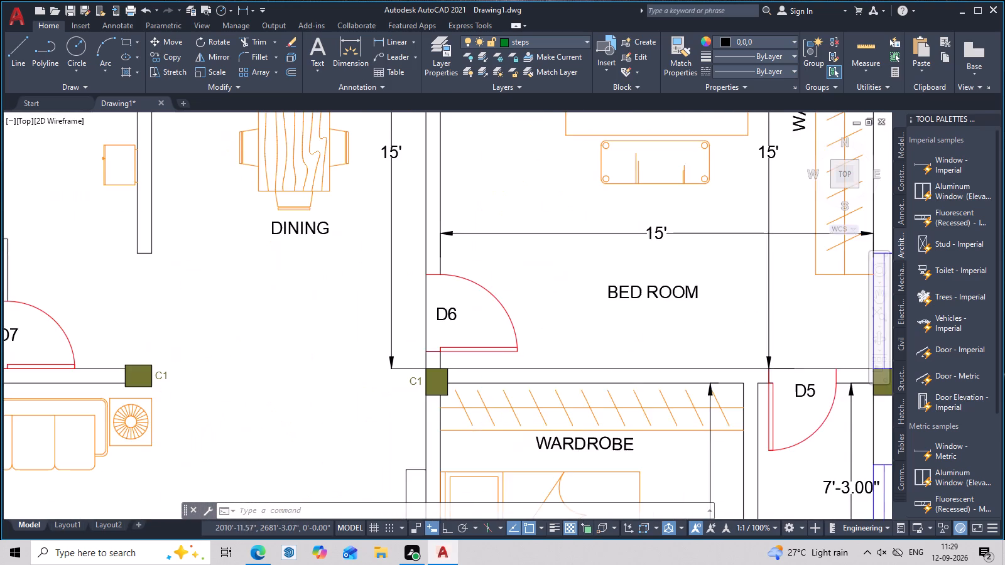
scroll(319, 464, "down", 3)
middle_click_drag(319, 464, 426, 348)
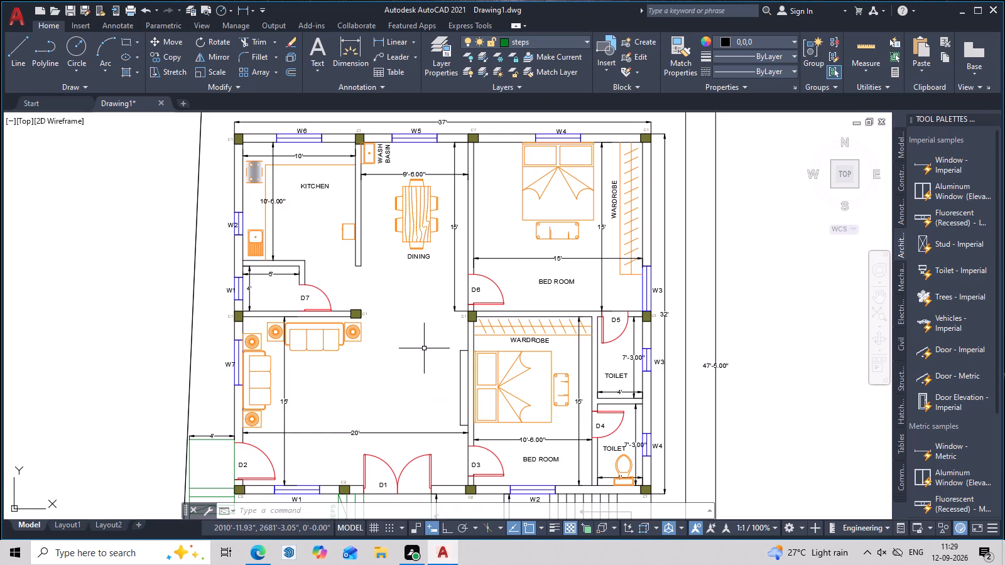
key("Escape")
key("Escape")
key("Escape")
key("Escape")
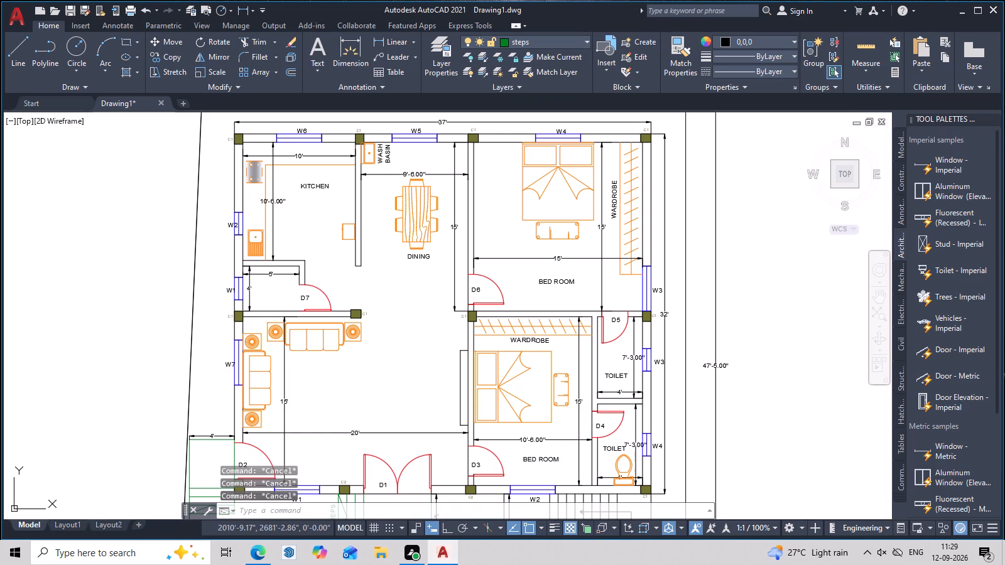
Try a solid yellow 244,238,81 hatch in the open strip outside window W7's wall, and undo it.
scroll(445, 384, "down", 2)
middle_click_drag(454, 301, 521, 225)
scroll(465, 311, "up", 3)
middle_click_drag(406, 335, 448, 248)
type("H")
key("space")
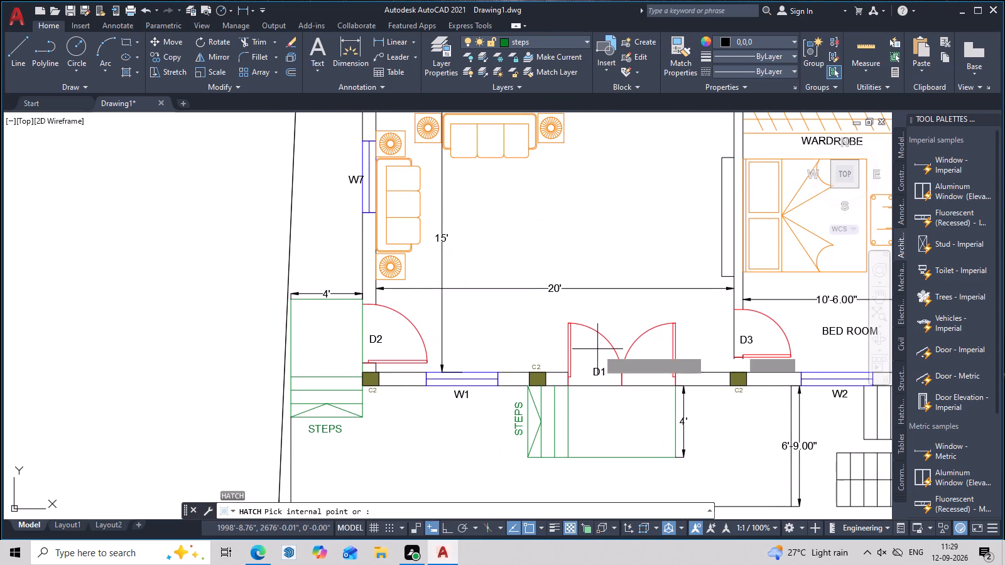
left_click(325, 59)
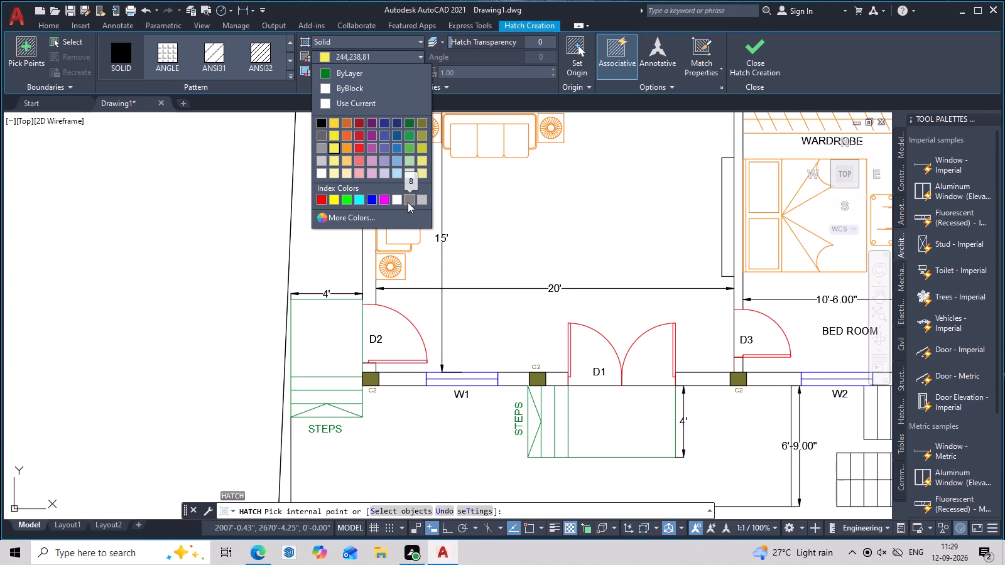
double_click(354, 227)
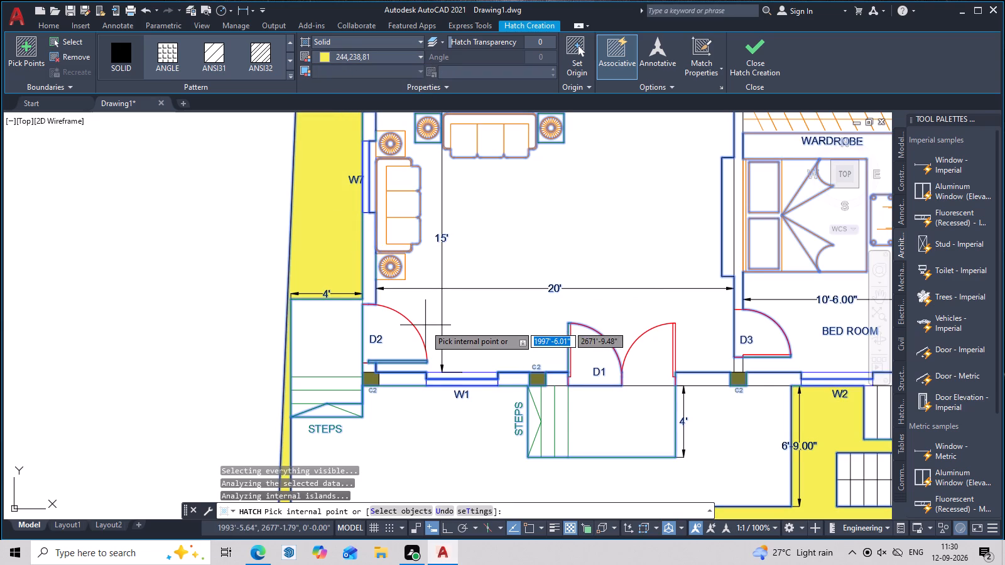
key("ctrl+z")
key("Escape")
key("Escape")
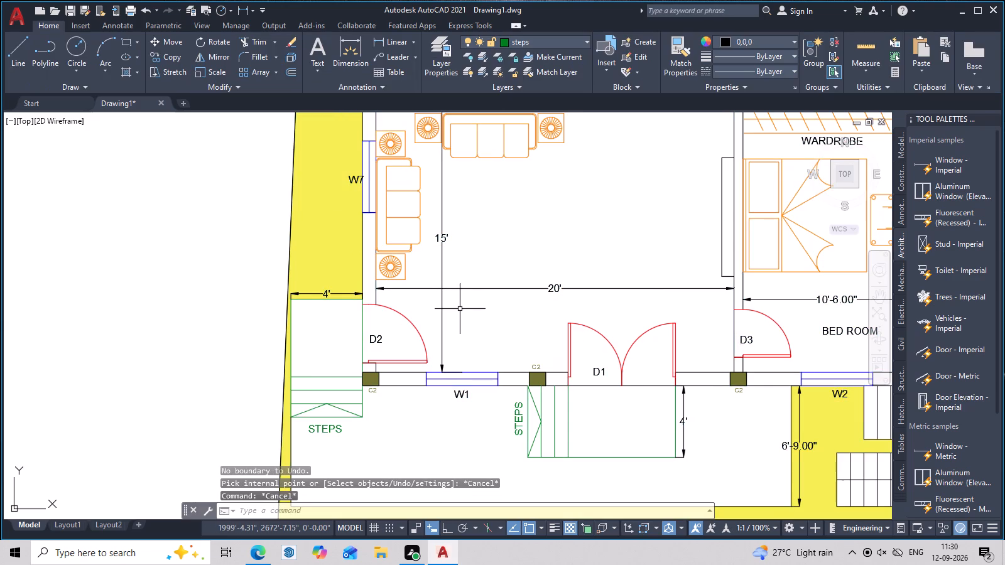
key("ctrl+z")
Start a solid hatch and set its color to the dark grey true color 65,58,60.
scroll(460, 309, "down", 2)
middle_click_drag(462, 314, 431, 390)
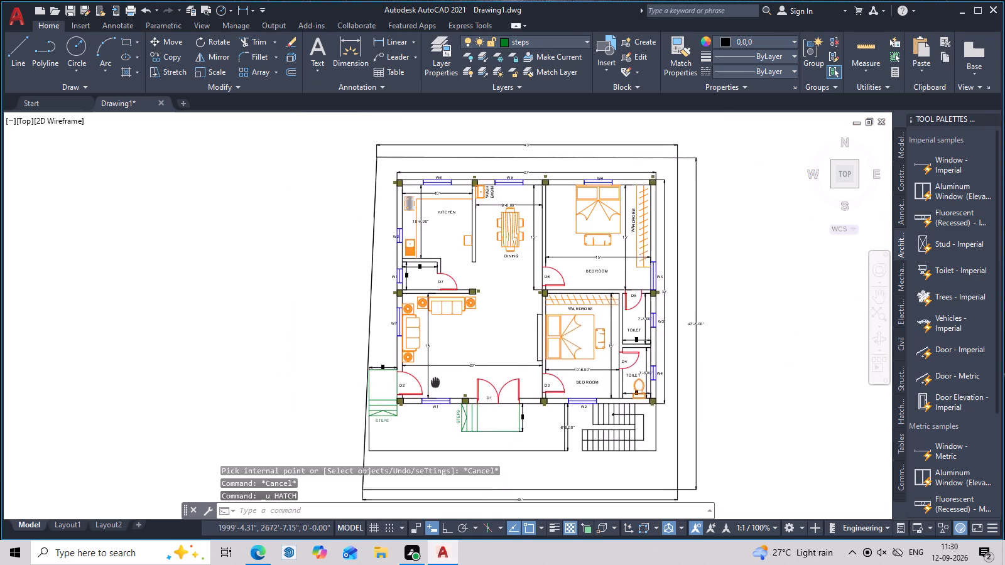
middle_click_drag(431, 390, 429, 394)
scroll(479, 351, "up", 3)
middle_click_drag(476, 350, 531, 299)
key("Escape")
type("H")
key("space")
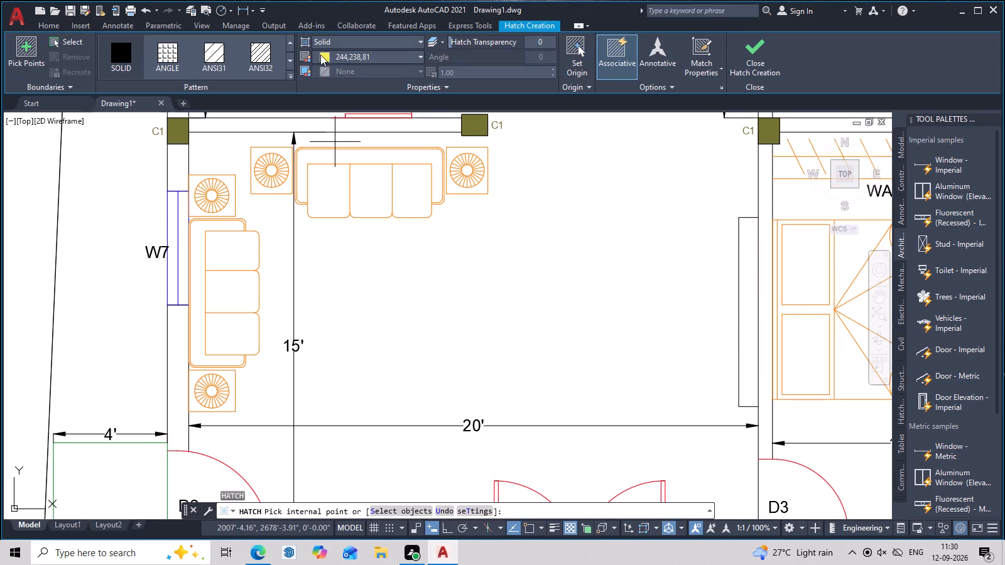
double_click(324, 55)
left_click(320, 54)
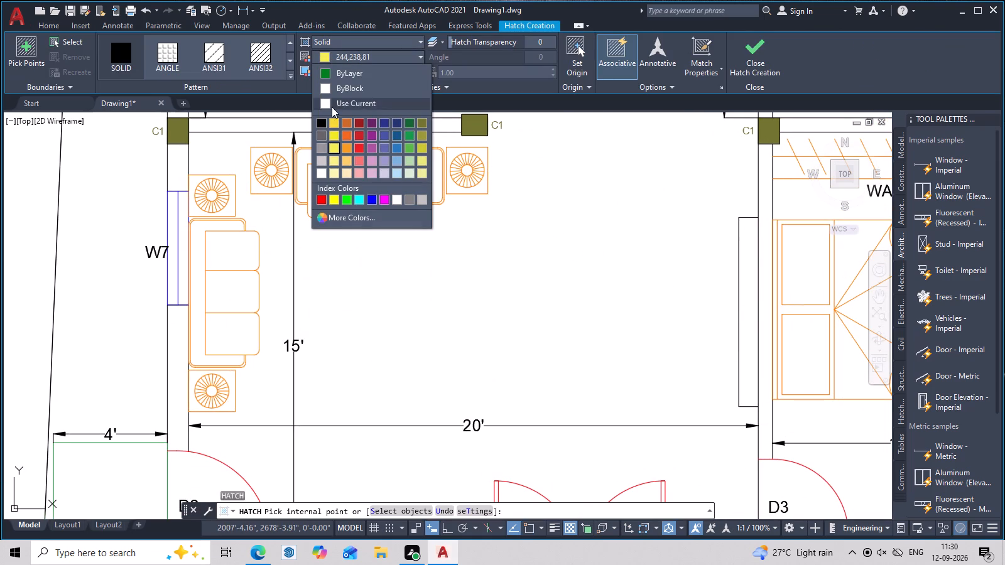
left_click(338, 218)
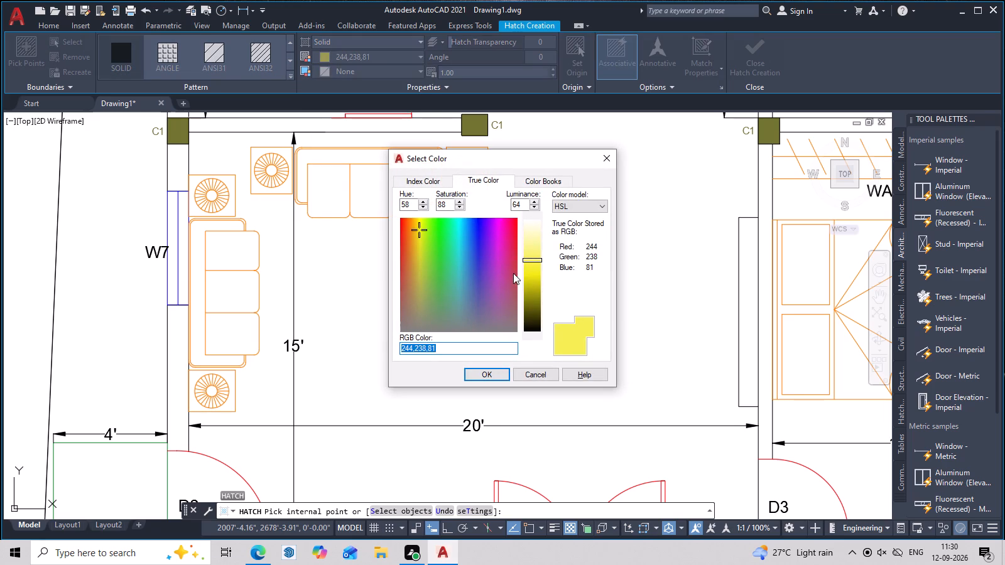
left_click(509, 278)
right_click(509, 278)
left_click_drag(509, 278, 511, 308)
left_click(511, 322)
right_click(511, 324)
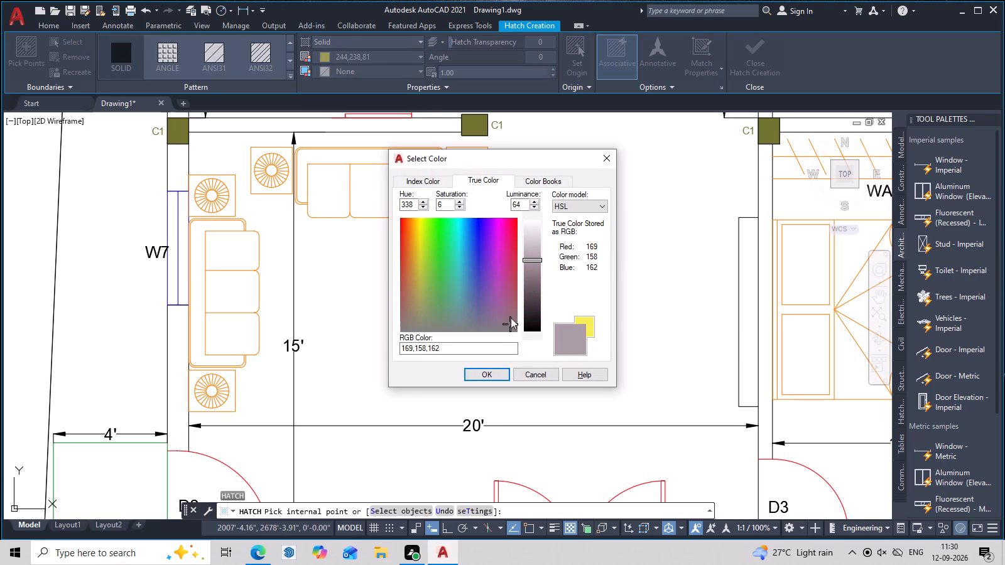
left_click(531, 259)
right_click(531, 259)
left_click_drag(531, 259, 533, 308)
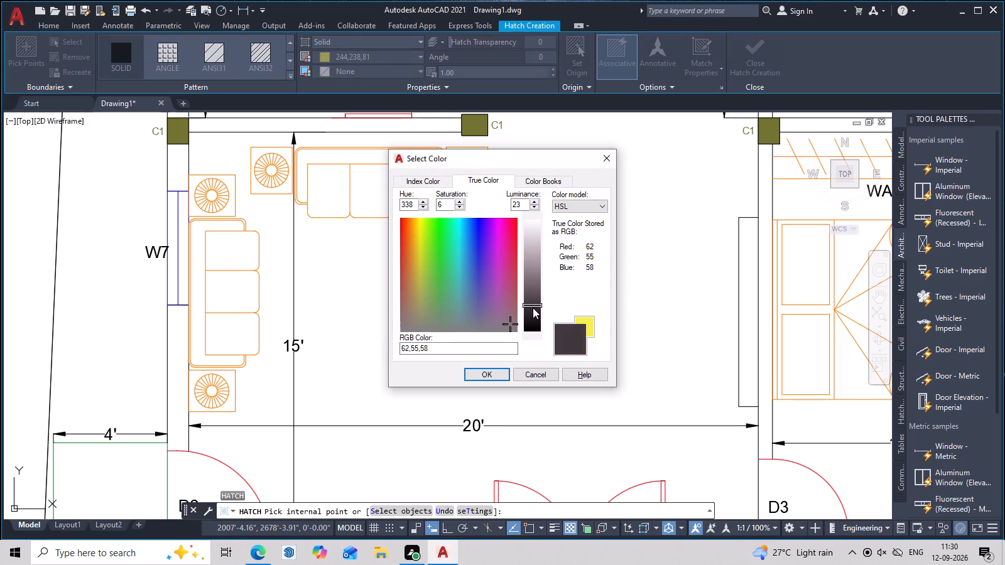
left_click_drag(533, 308, 533, 312)
left_click(533, 312)
right_click(533, 312)
left_click(533, 313)
right_click(533, 313)
left_click(533, 306)
right_click(533, 306)
right_click(533, 304)
right_click(533, 304)
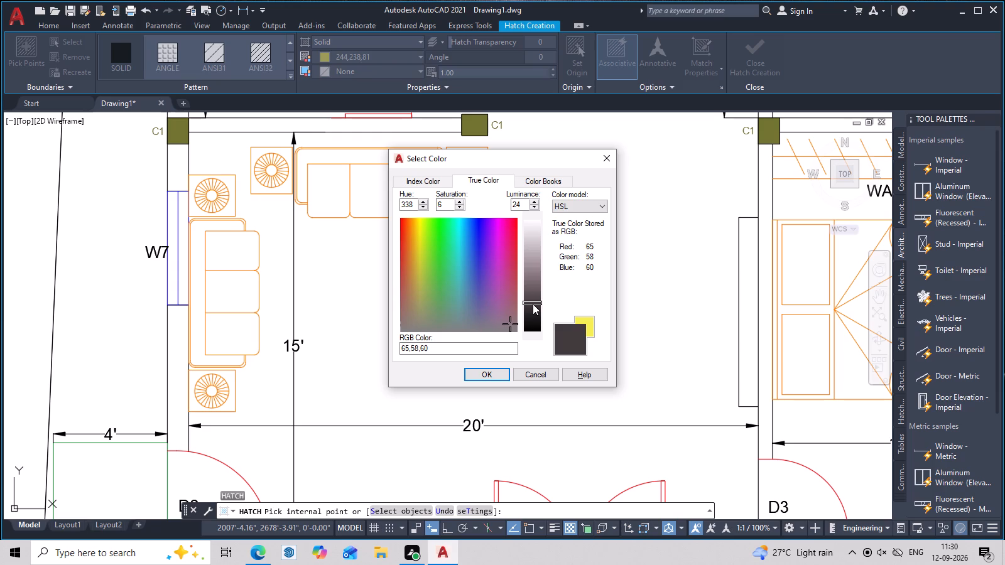
double_click(495, 371)
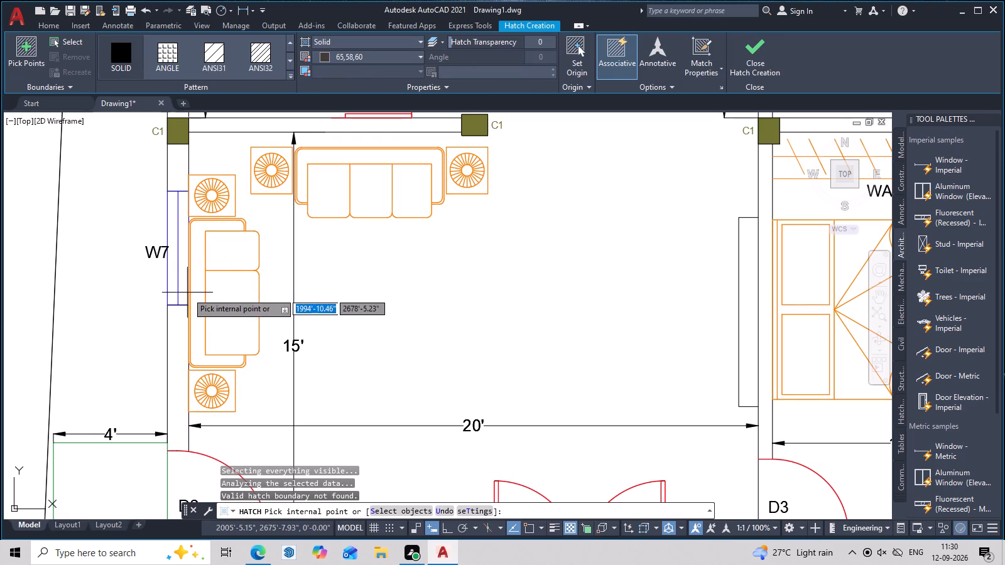
Fill the outer-wall segment between window W7 and door D2 with the dark grey solid hatch.
double_click(179, 338)
scroll(322, 335, "down", 2)
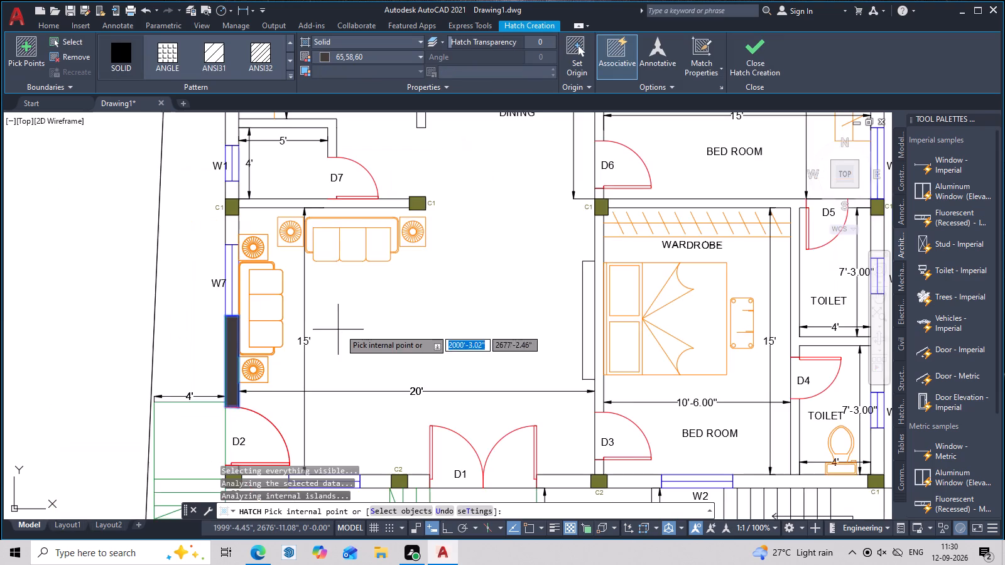
middle_click_drag(390, 333, 533, 357)
scroll(385, 242, "up", 2)
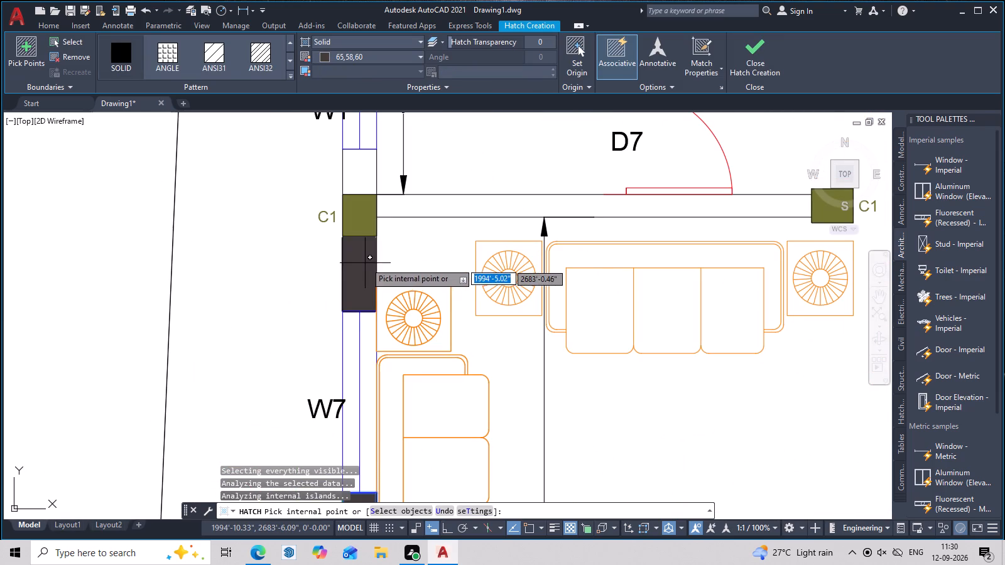
middle_click_drag(405, 249, 413, 290)
scroll(413, 286, "down", 2)
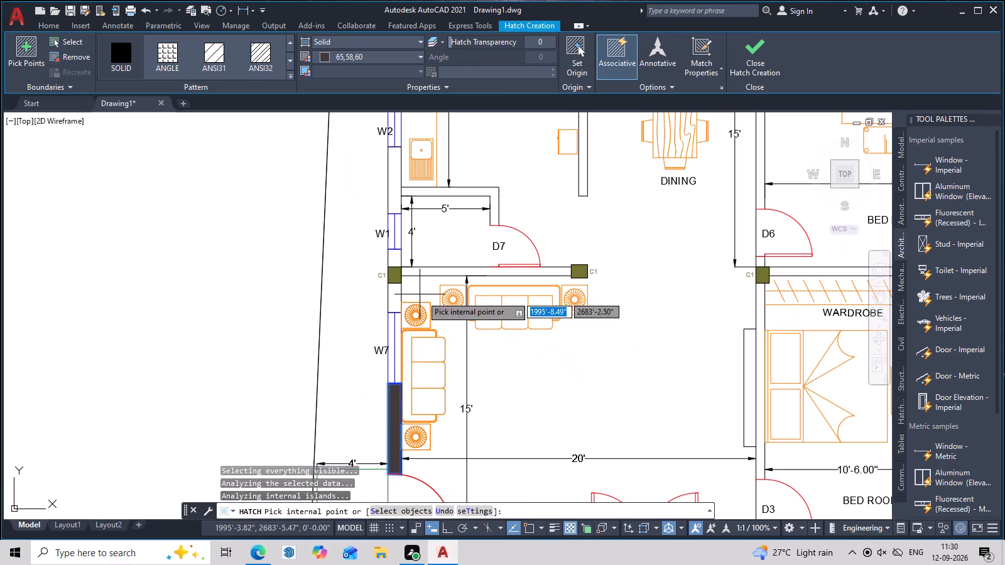
key("space")
Hatch the wall segment between the corner C2 column and window W1, plus the short wall stub below door D2, in dark grey.
middle_click_drag(507, 383, 506, 266)
scroll(409, 410, "up", 2)
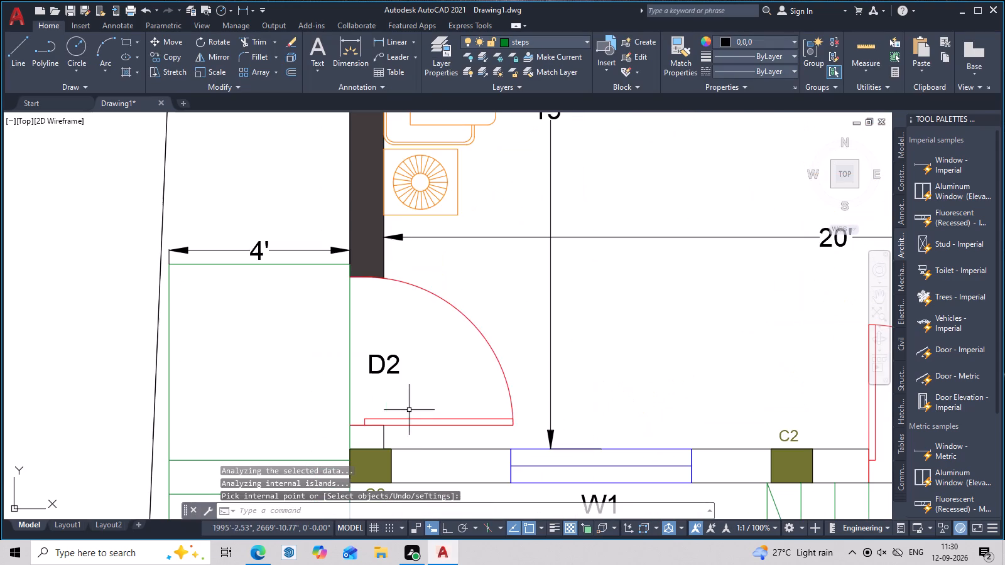
double_click(428, 461)
key("Escape")
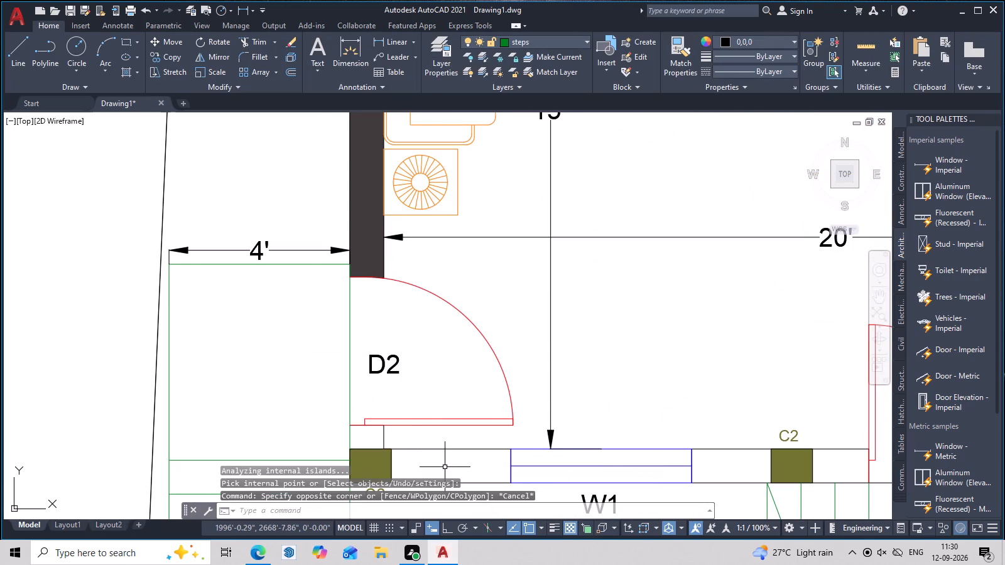
scroll(445, 467, "down", 1)
key("space")
scroll(450, 466, "up", 2)
middle_click_drag(450, 466, 458, 421)
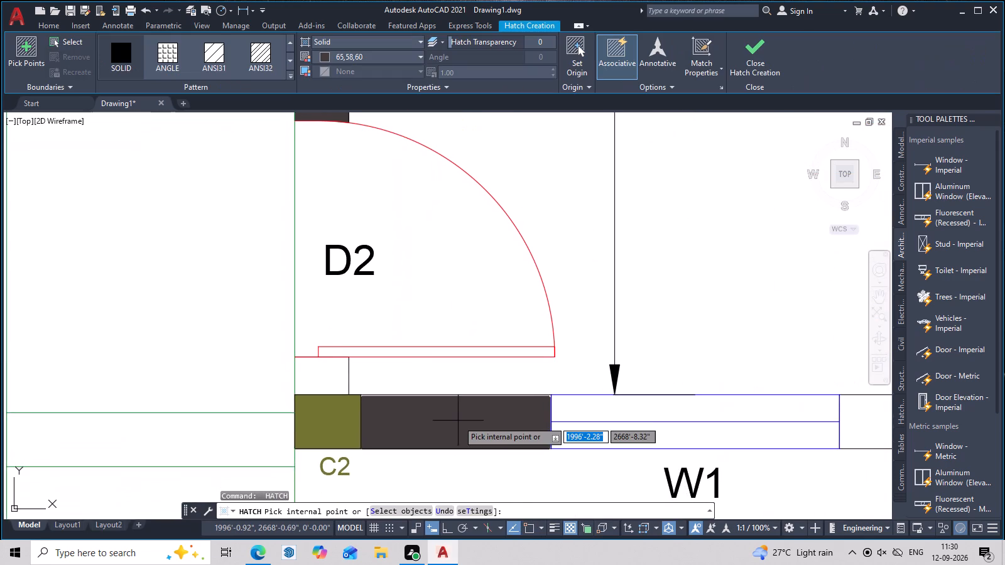
left_click(458, 421)
left_click(313, 379)
right_click(313, 379)
scroll(442, 397, "down", 2)
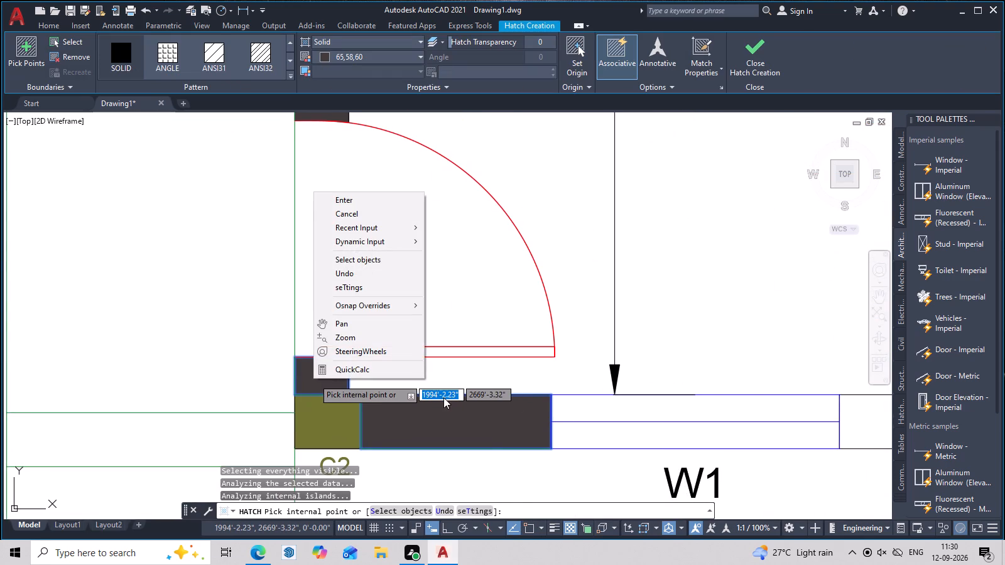
key("space")
key("Escape")
Hatch the wall segment between window W1 and the C2 column near door D1 in dark grey.
scroll(668, 331, "down", 2)
middle_click_drag(668, 331, 378, 326)
scroll(438, 347, "up", 2)
left_click(514, 385)
right_click(514, 385)
left_click(514, 385)
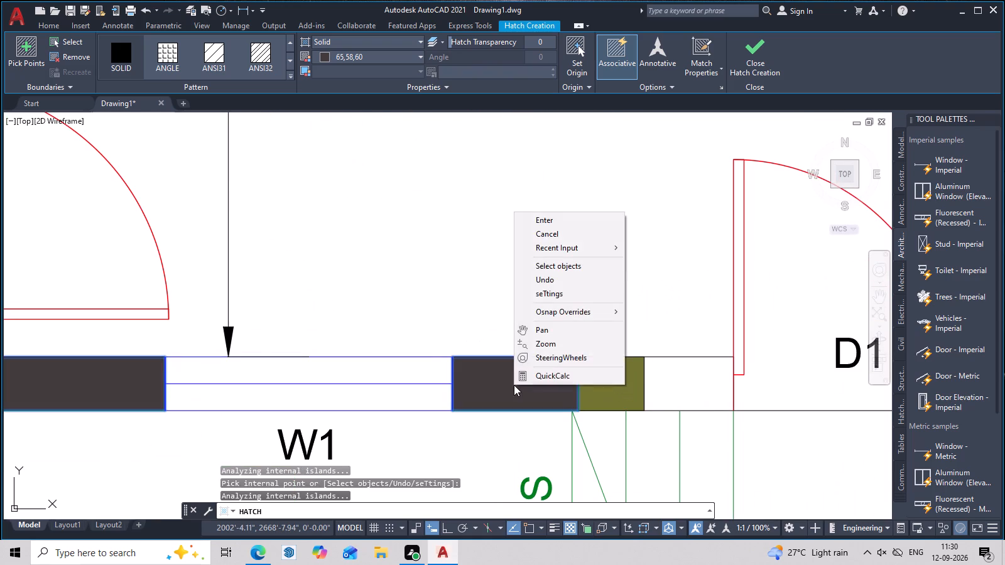
key("Escape")
scroll(496, 311, "down", 2)
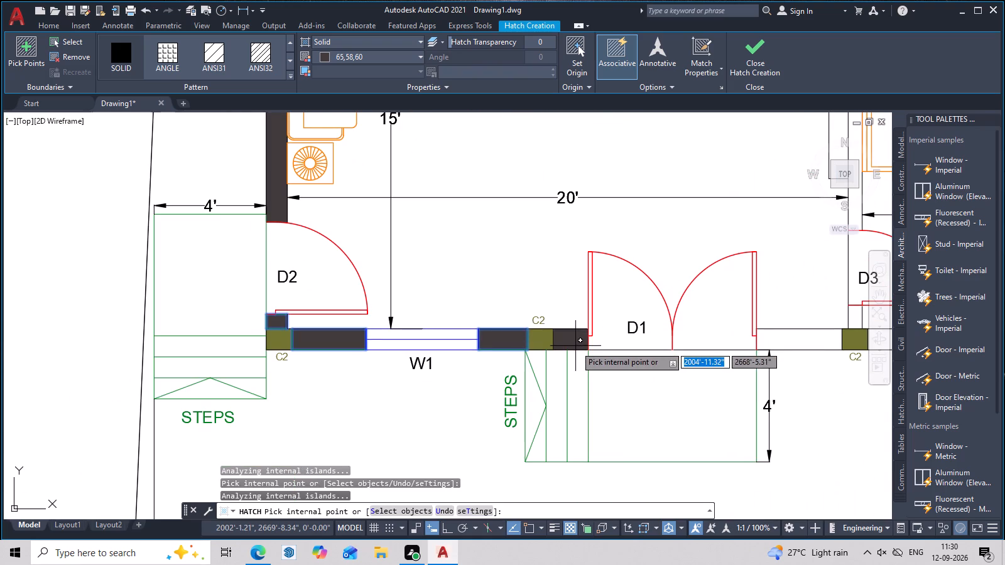
Fill the wall segments on both sides of door D1, through the C2 columns up to window W2, with the dark grey solid hatch.
left_click(575, 346)
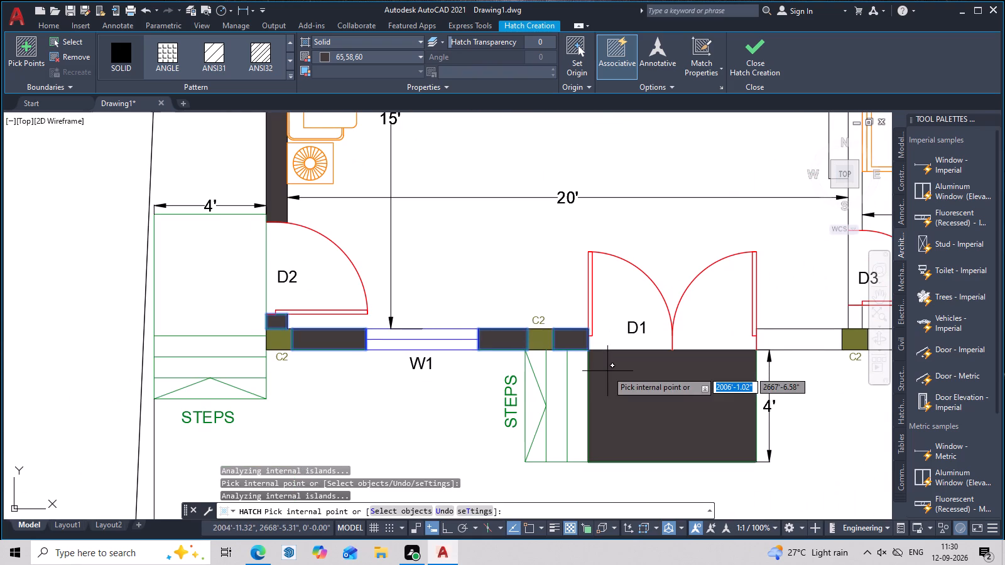
middle_click_drag(679, 374, 258, 313)
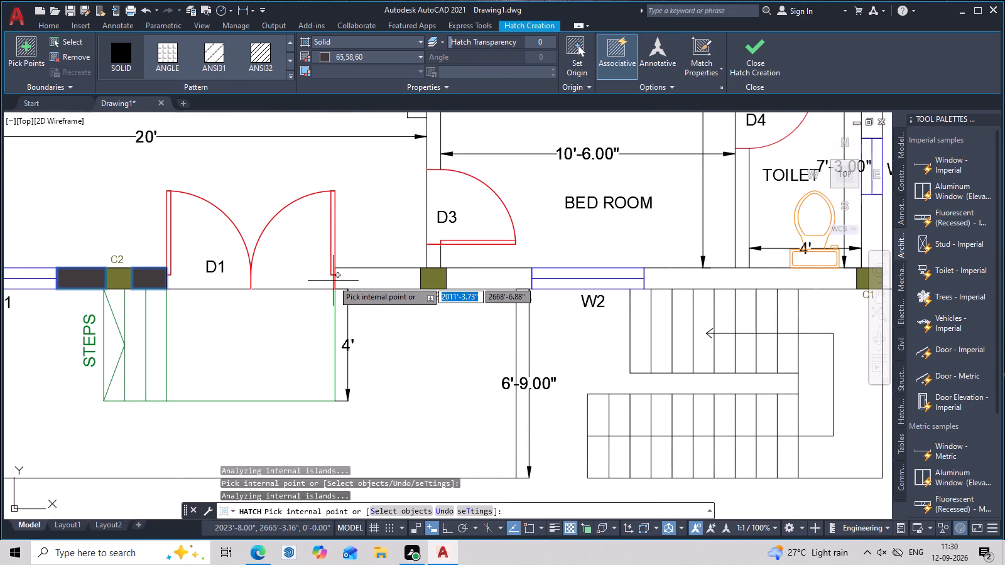
double_click(398, 281)
left_click(487, 282)
right_click(487, 282)
left_click(487, 282)
scroll(486, 282, "down", 1)
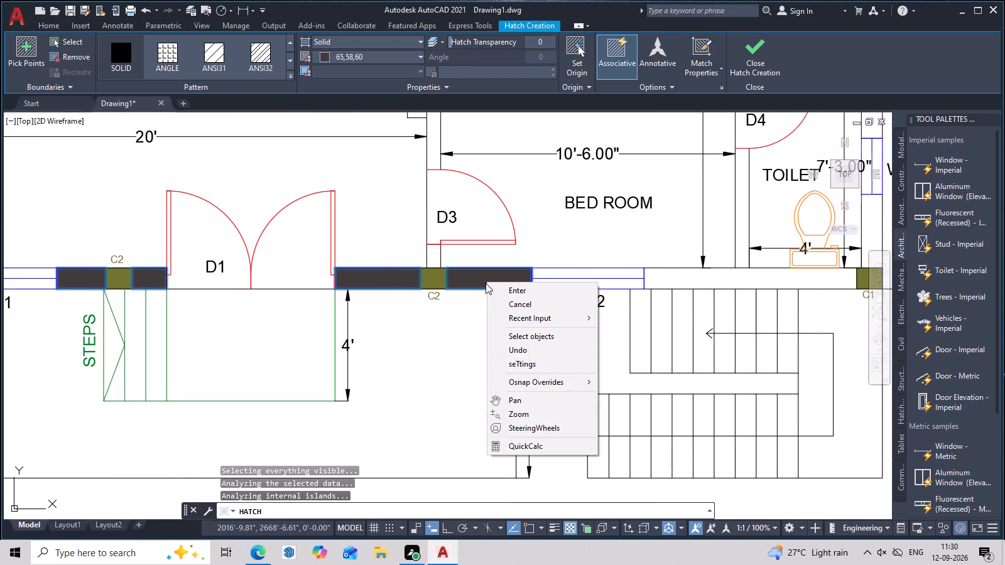
scroll(486, 283, "down", 1)
key("Escape")
Fill the wall segment between window W2 and the corner C1 column with the dark grey hatch.
scroll(580, 284, "down", 3)
middle_click_drag(577, 281, 441, 290)
scroll(442, 291, "up", 3)
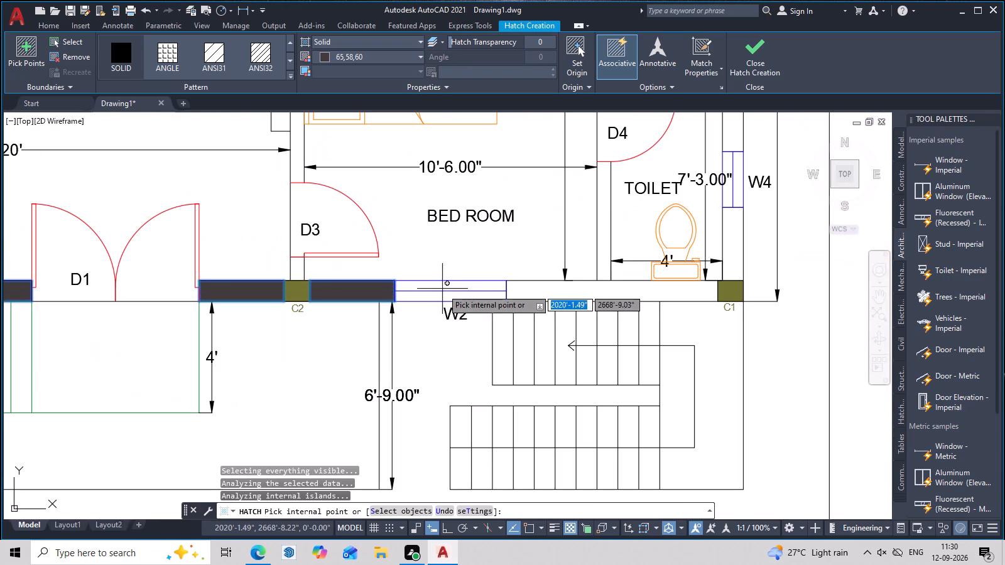
left_click(565, 295)
right_click(565, 295)
scroll(571, 295, "down", 2)
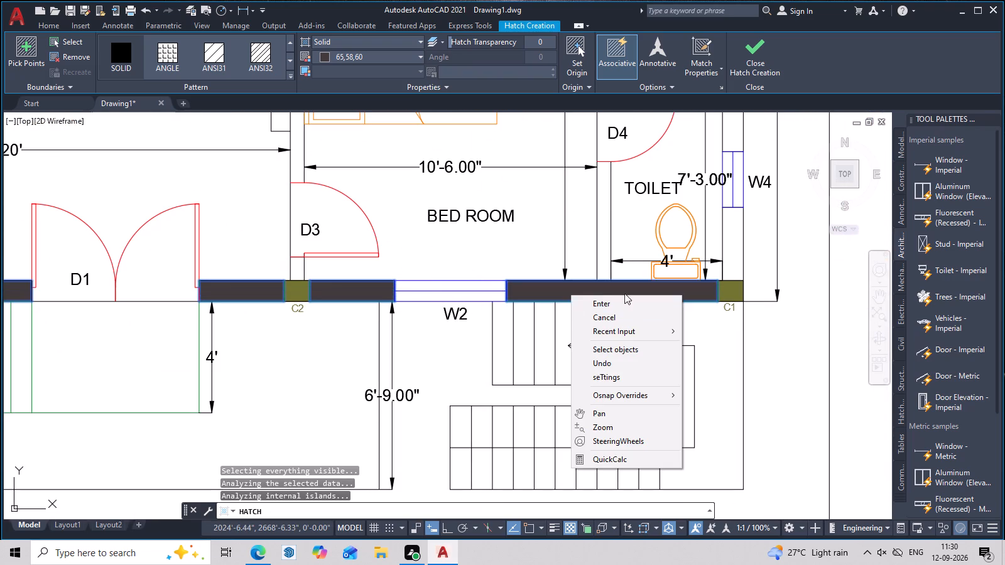
middle_click_drag(624, 293, 511, 314)
key("Escape")
Hatch the partition between the bedroom and the lower toilet, below door D4, in dark grey.
scroll(754, 331, "down", 2)
middle_click_drag(758, 333, 656, 335)
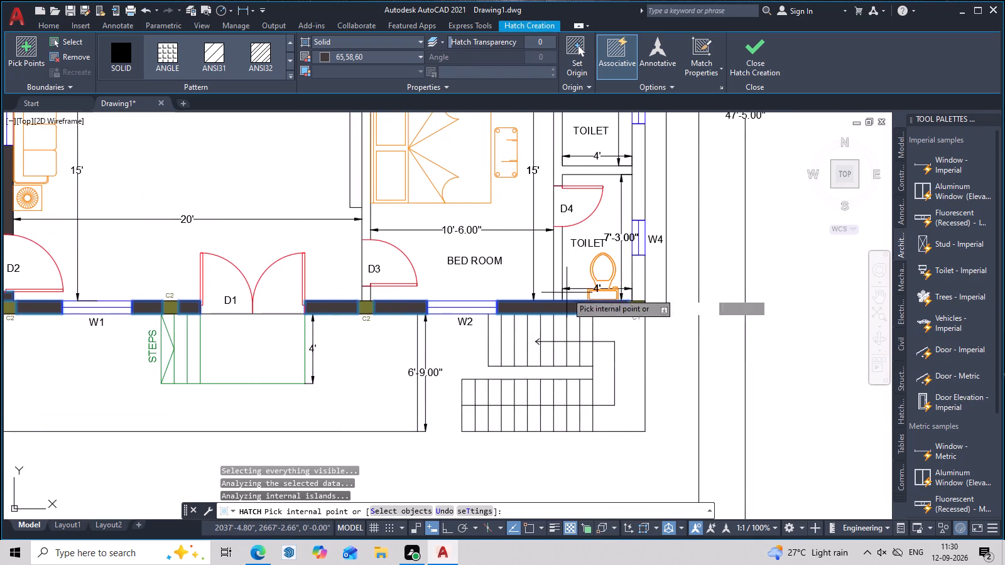
scroll(561, 274, "up", 2)
left_click(557, 271)
right_click(557, 271)
scroll(621, 288, "down", 2)
key("Escape")
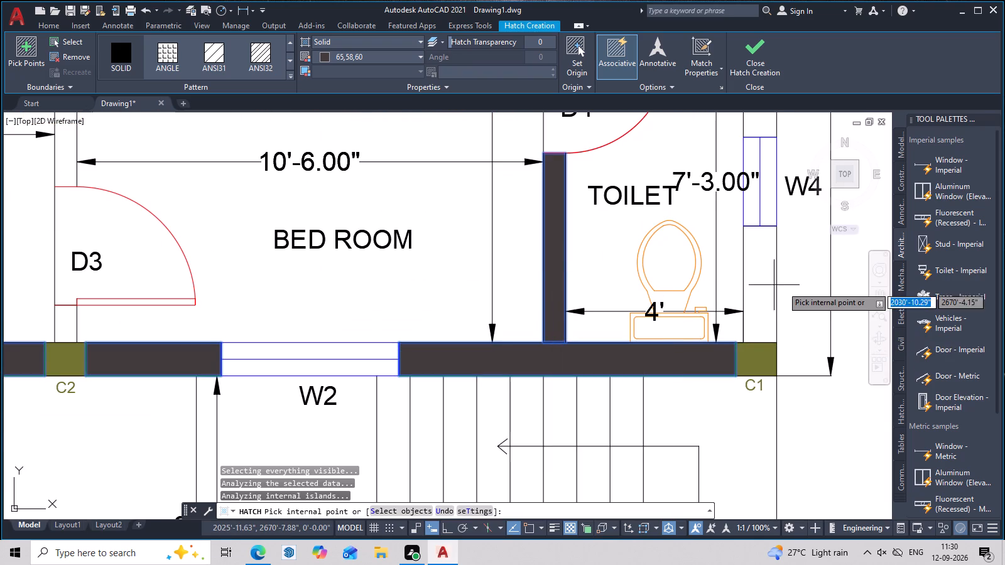
Hatch the outer toilet wall from the corner C1 column to window W4 and from W4 to window W3 in dark grey.
scroll(776, 288, "down", 2)
middle_click_drag(764, 290, 611, 299)
scroll(595, 294, "up", 2)
double_click(648, 293)
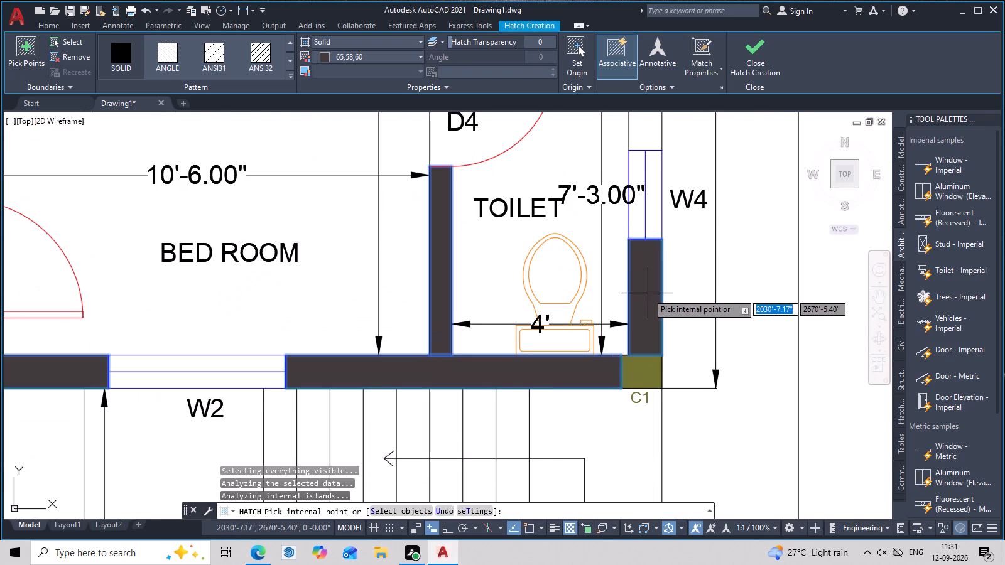
scroll(648, 293, "down", 3)
middle_click_drag(655, 294, 614, 375)
scroll(614, 313, "up", 3)
left_click(579, 301)
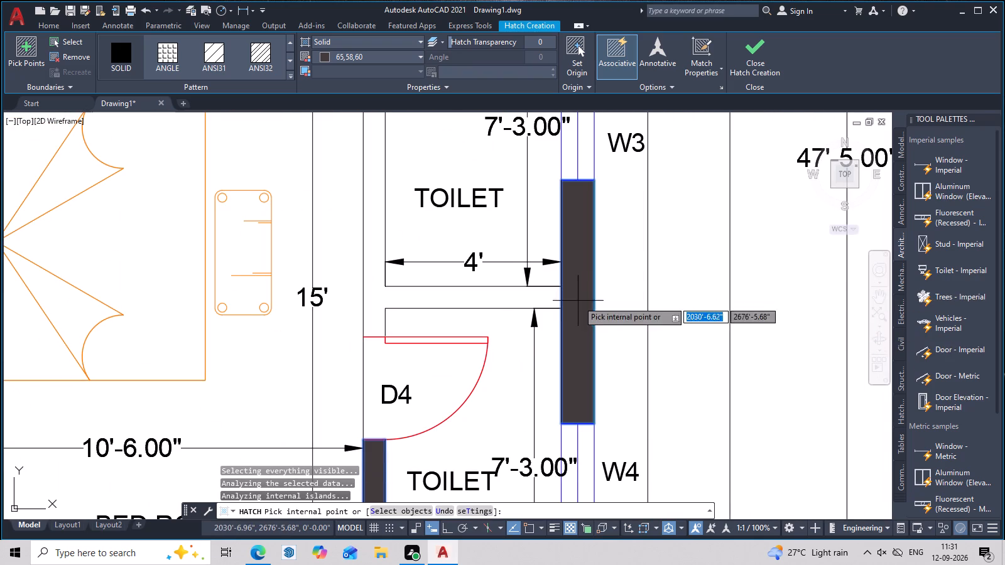
Fill the connected partition between the two toilets and along the bedroom wardrobe wall with the dark grey hatch.
right_click(496, 297)
left_click(496, 297)
scroll(496, 292, "down", 3)
scroll(557, 291, "down", 2)
key("Escape")
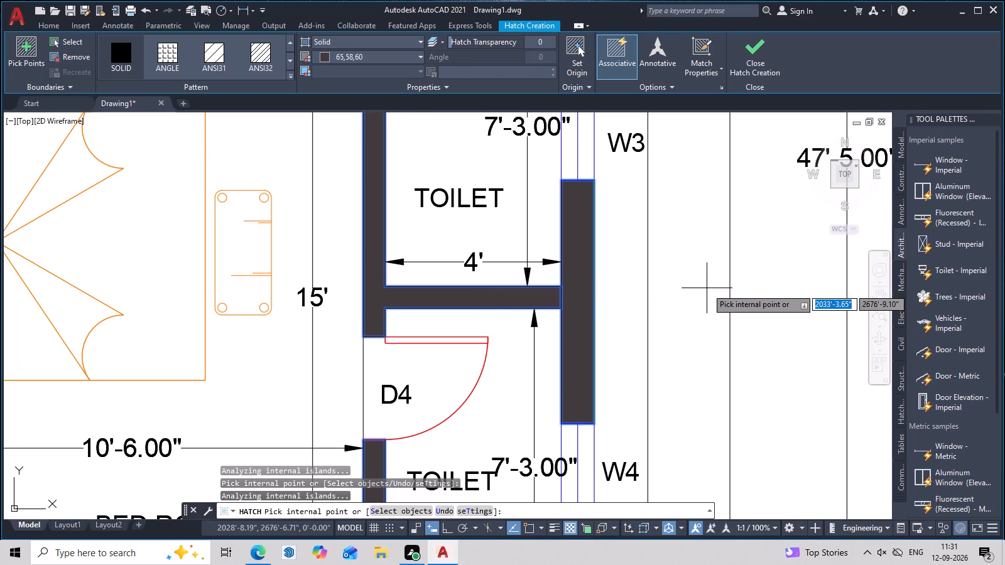
Hatch the outer wall segment between the toilet's window W3 and the C1 column near door D5, and end the hatch command.
scroll(711, 288, "down", 3)
middle_click_drag(710, 288, 671, 379)
scroll(643, 312, "up", 3)
left_click(635, 321)
right_click(635, 321)
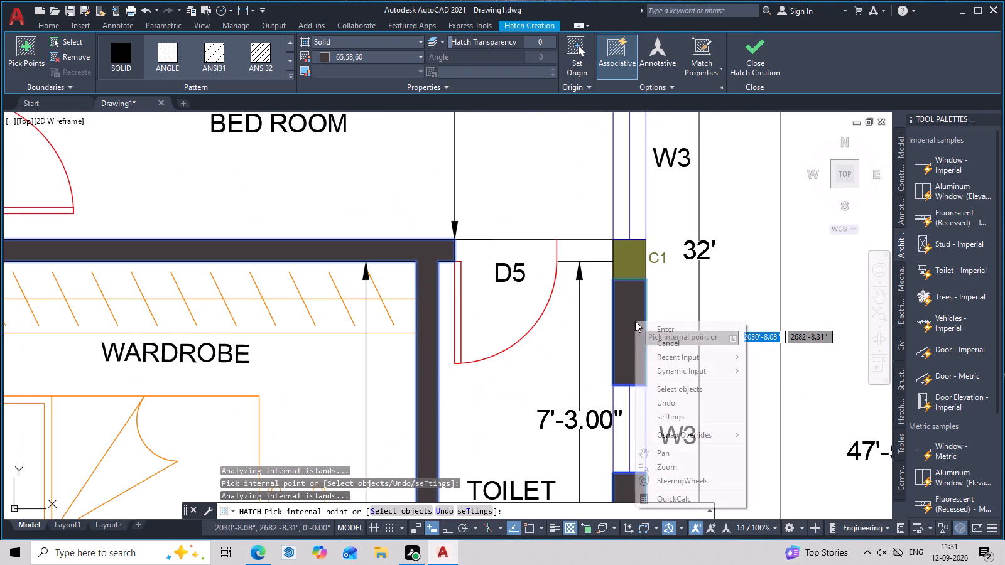
scroll(658, 323, "down", 2)
key("Escape")
key("Escape")
key("Escape")
scroll(755, 288, "down", 3)
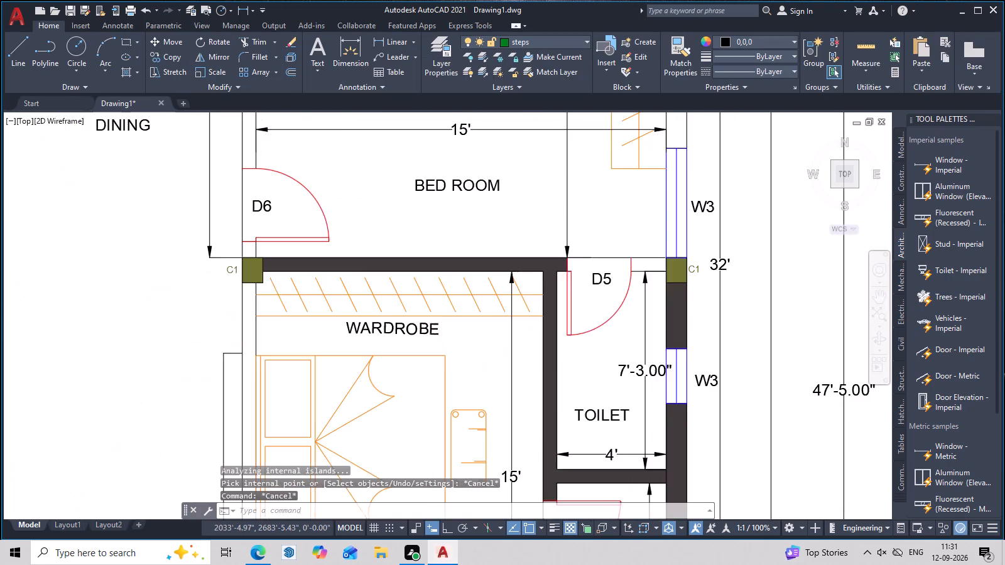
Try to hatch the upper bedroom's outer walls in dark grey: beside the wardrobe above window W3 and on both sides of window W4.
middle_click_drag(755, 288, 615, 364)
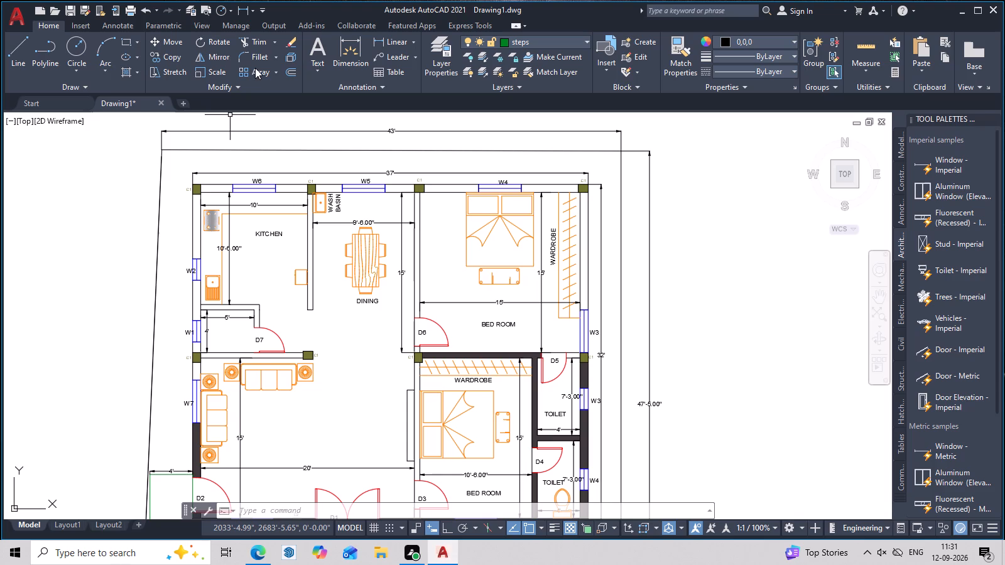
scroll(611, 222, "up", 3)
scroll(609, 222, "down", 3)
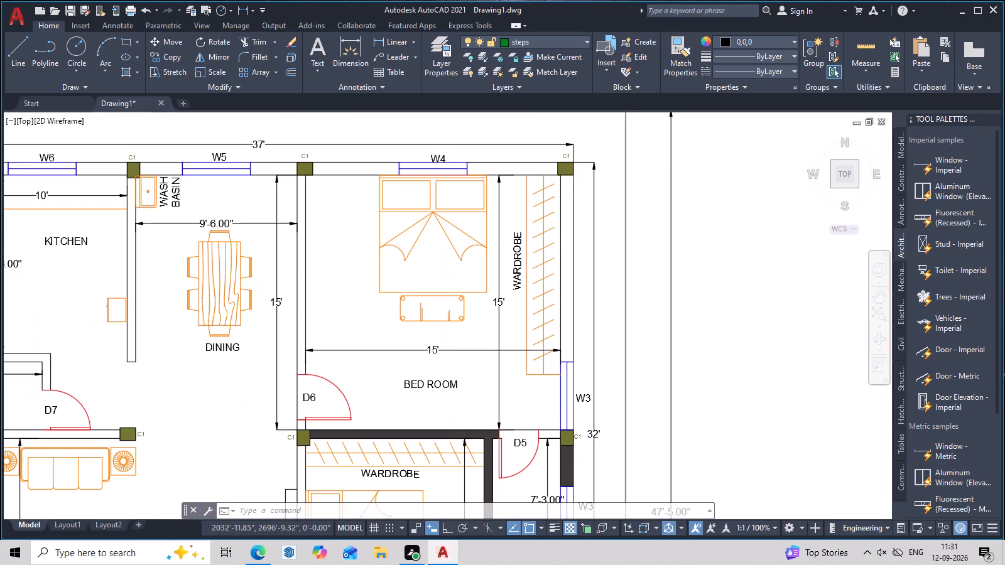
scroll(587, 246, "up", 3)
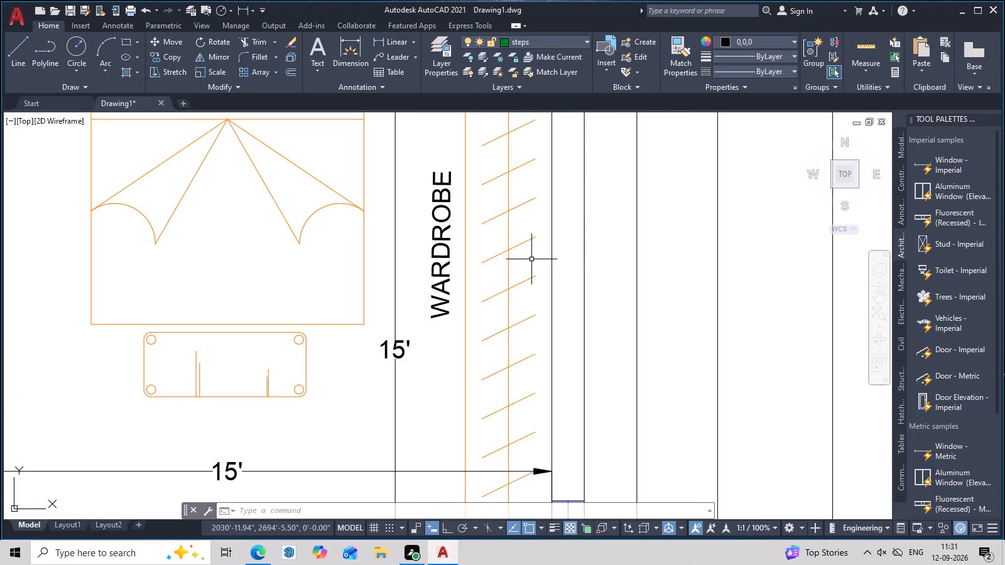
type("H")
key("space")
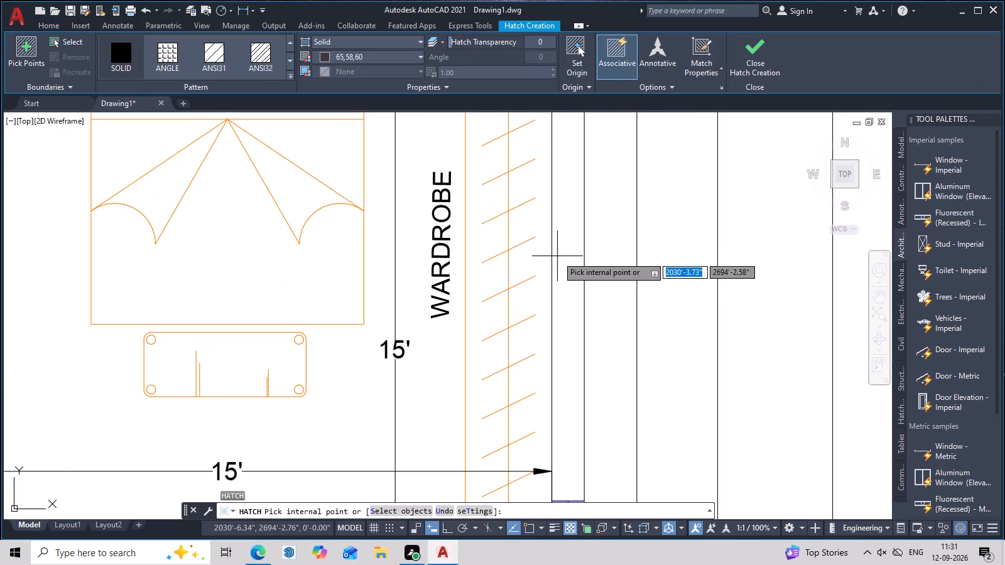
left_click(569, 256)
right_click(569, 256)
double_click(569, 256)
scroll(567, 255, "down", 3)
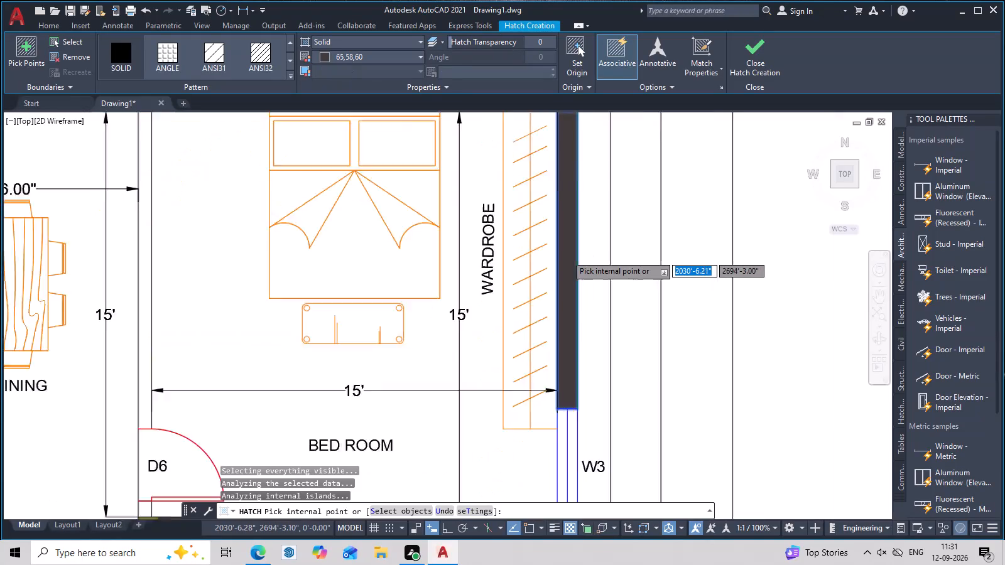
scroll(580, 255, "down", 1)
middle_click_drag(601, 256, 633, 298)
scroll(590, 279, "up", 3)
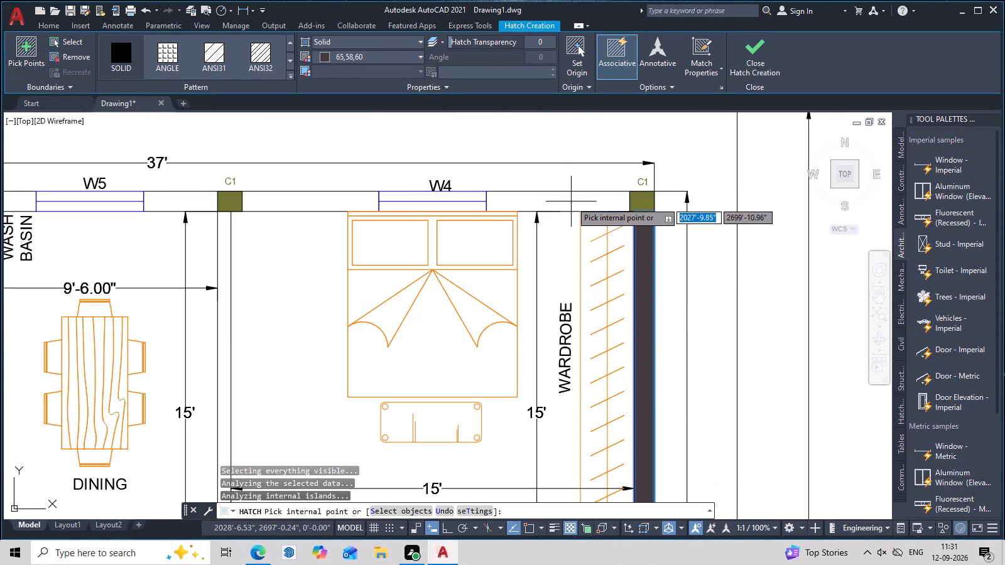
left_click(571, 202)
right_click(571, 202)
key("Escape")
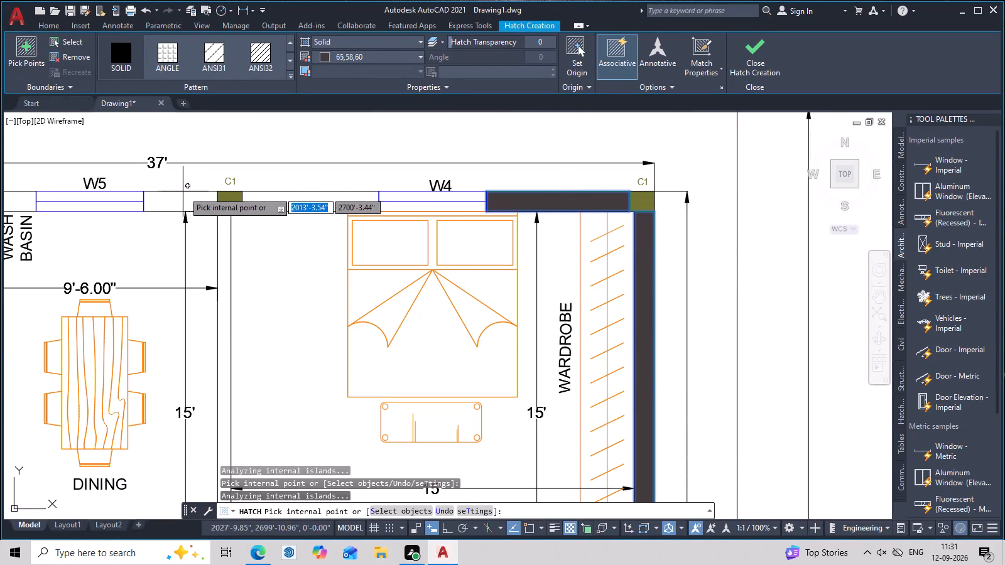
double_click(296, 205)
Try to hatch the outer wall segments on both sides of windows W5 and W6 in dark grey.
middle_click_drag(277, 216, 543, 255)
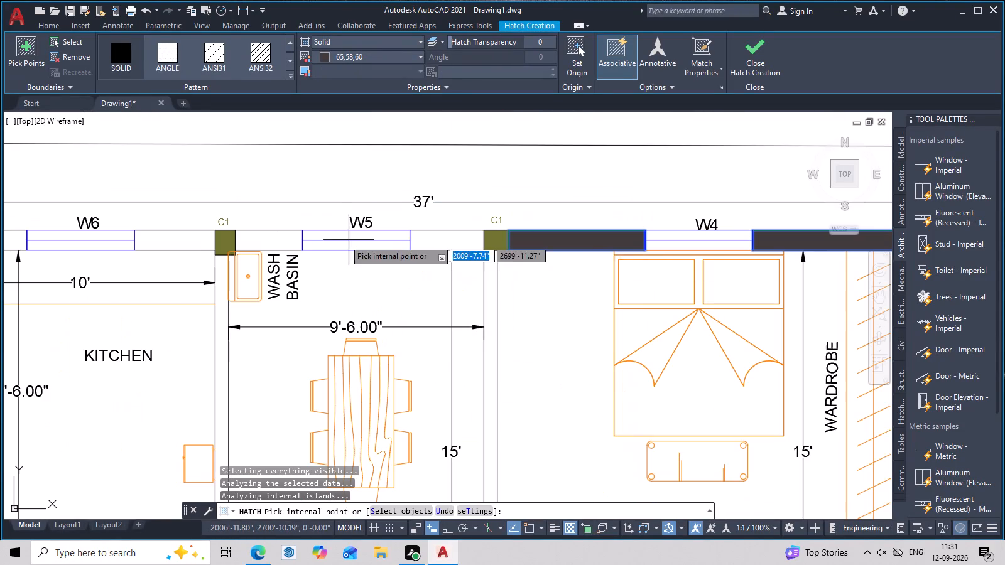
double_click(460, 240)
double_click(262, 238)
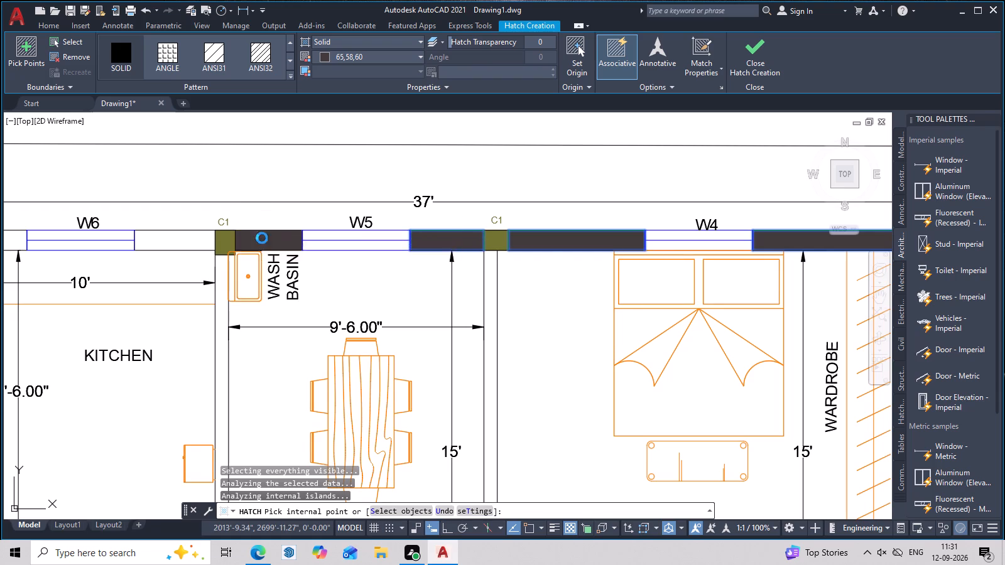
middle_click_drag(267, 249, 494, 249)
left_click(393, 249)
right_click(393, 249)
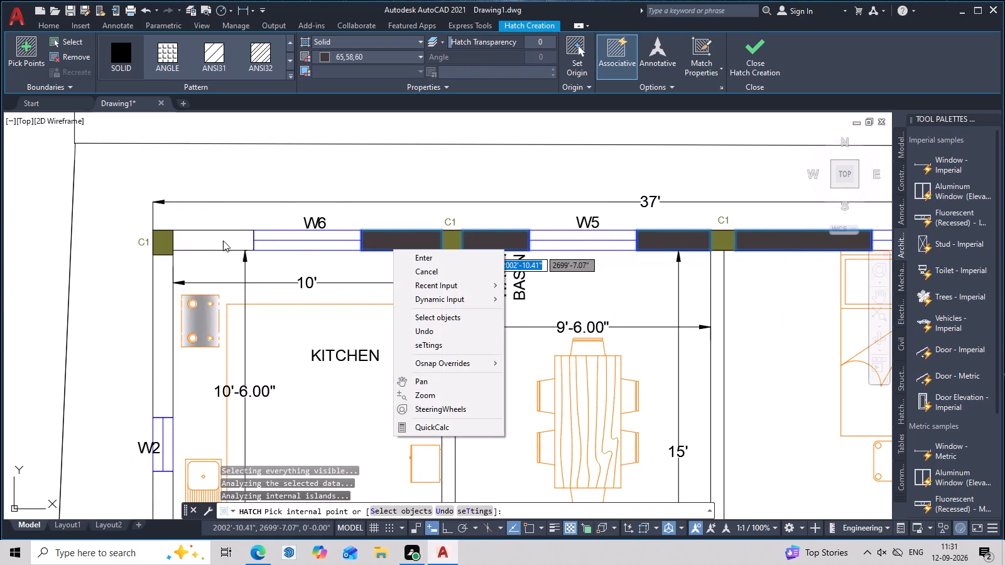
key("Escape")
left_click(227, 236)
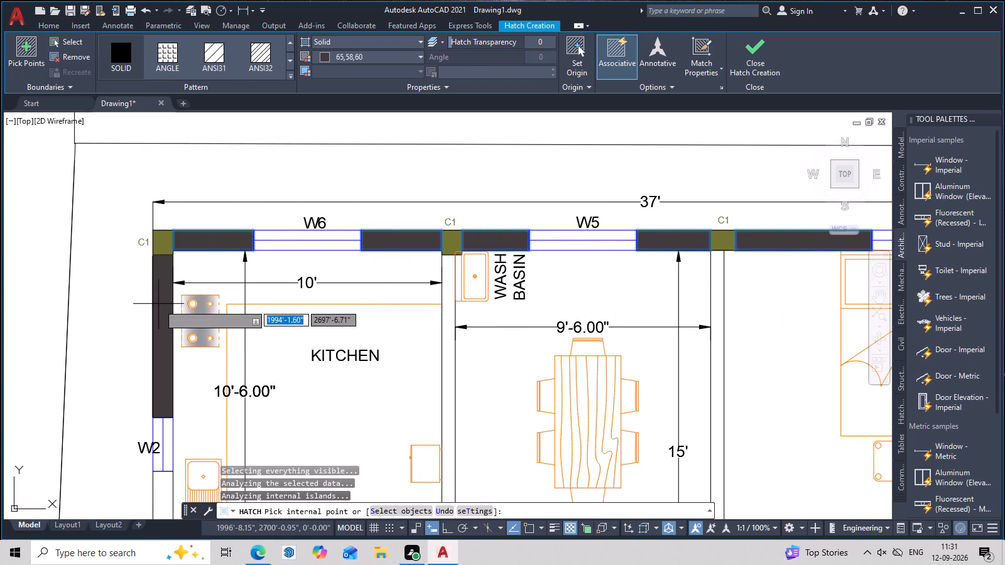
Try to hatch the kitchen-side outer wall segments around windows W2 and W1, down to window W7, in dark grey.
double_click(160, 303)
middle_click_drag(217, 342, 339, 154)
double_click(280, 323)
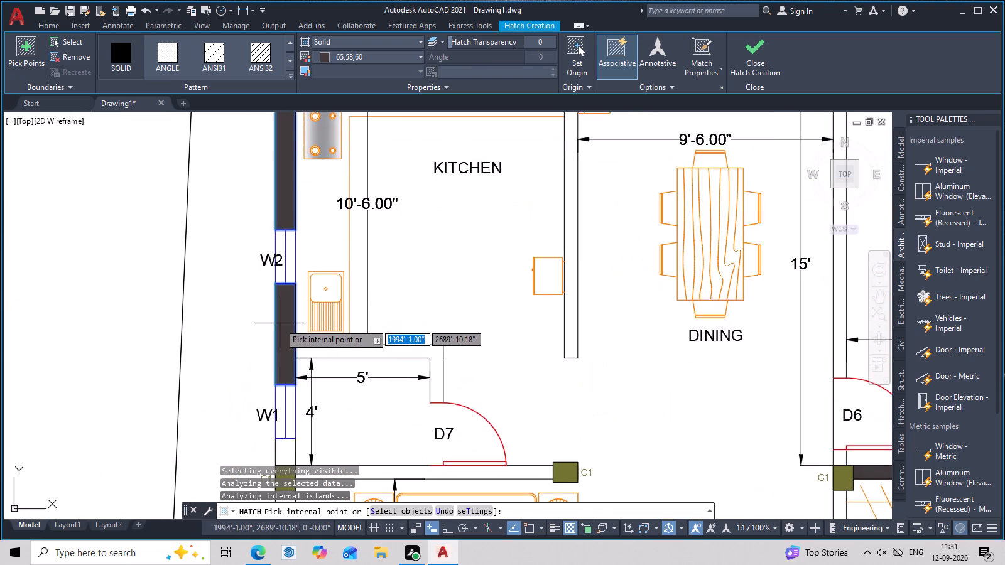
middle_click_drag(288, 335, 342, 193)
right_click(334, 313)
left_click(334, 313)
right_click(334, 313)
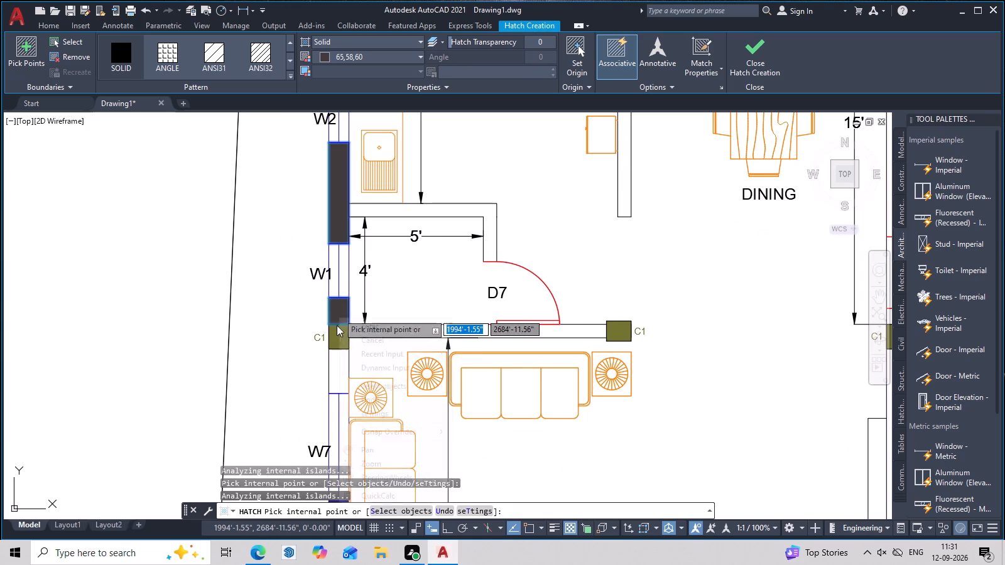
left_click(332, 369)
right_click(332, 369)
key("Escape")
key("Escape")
Restart the hatch and fill the wall segments from W7 to C1, C1 to W1, and between the C1 columns below door D7.
double_click(334, 370)
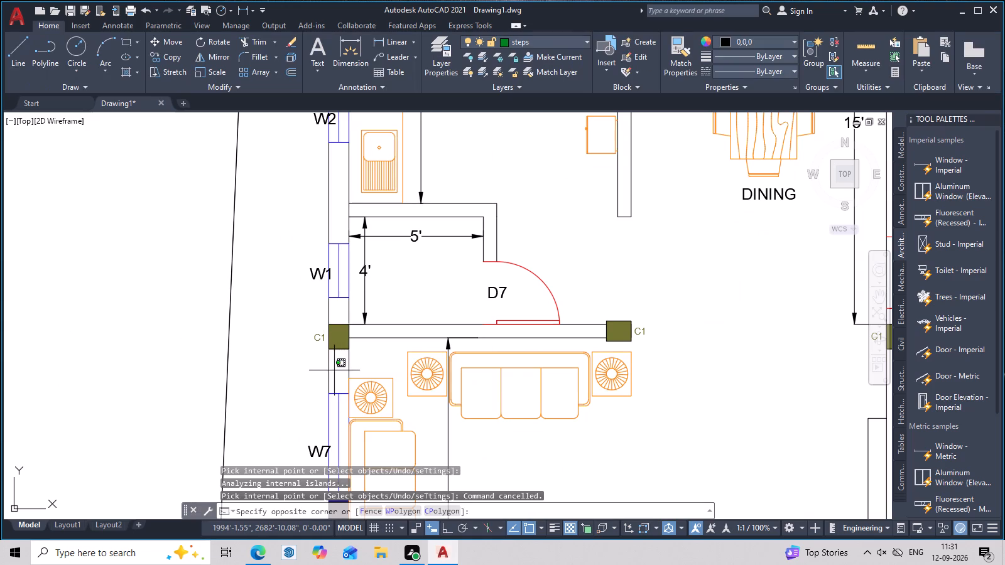
key("space")
left_click(338, 370)
key("space")
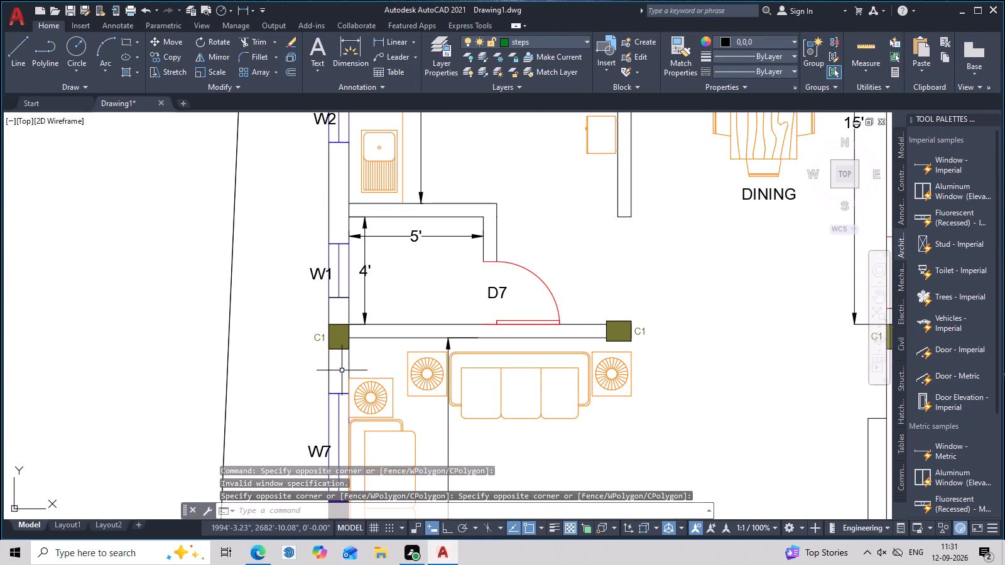
left_click(342, 370)
left_click(340, 371)
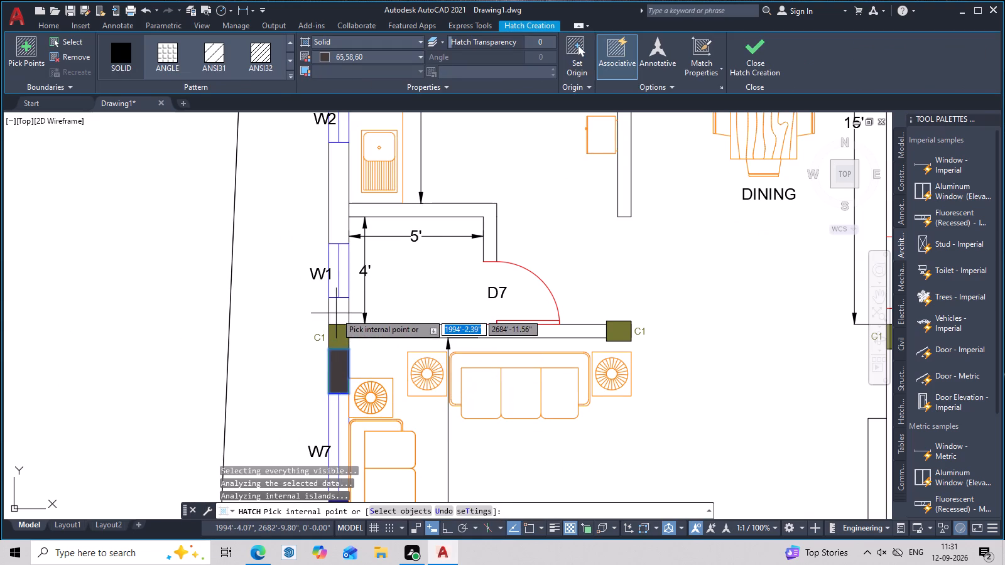
left_click(336, 313)
left_click(388, 330)
key("Escape")
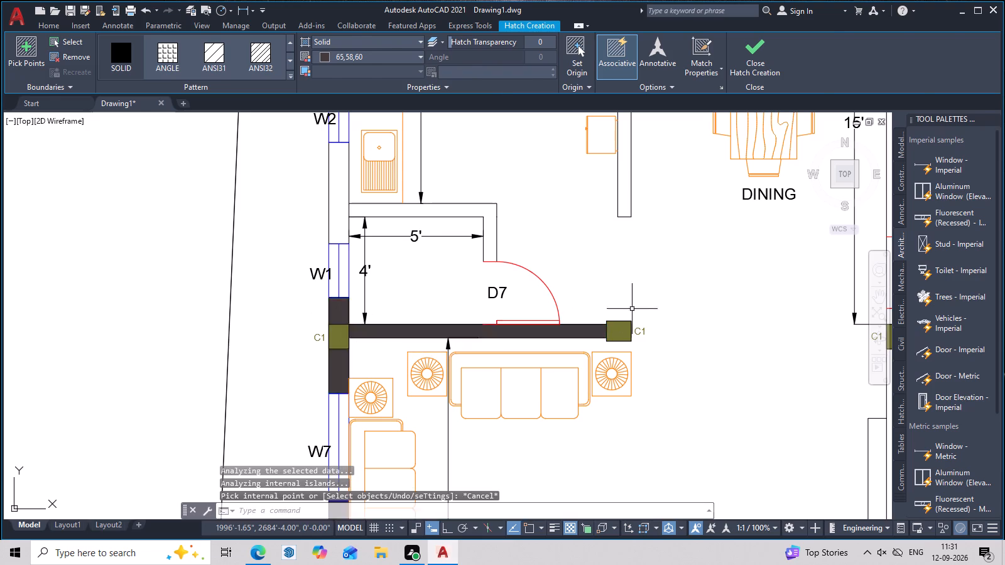
Hatch the upper bedroom's outer wall beside the wardrobe and the wall segments on both sides of window W4 in dark grey.
scroll(671, 280, "down", 3)
middle_click_drag(699, 327, 616, 346)
scroll(631, 350, "up", 1)
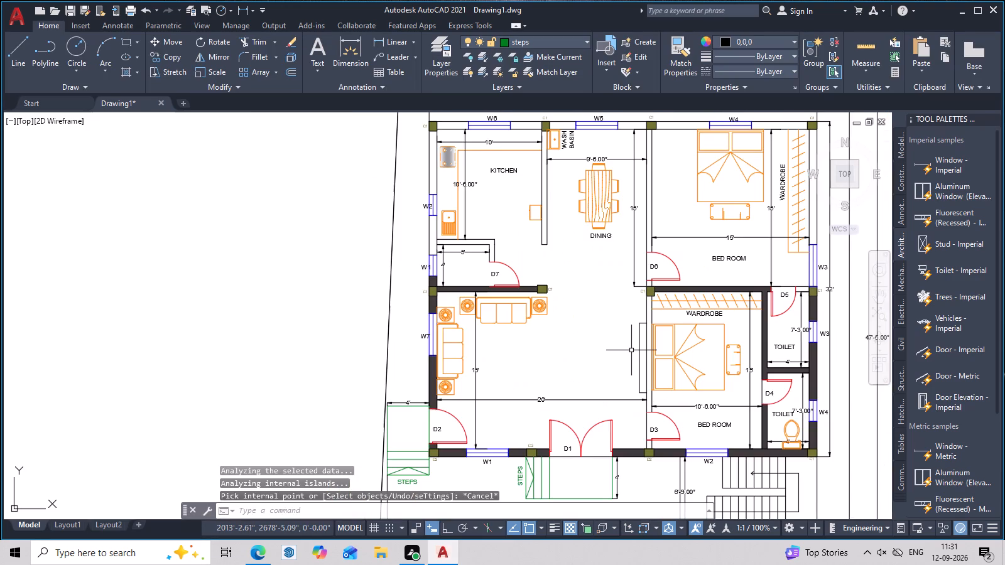
middle_click_drag(640, 349, 506, 402)
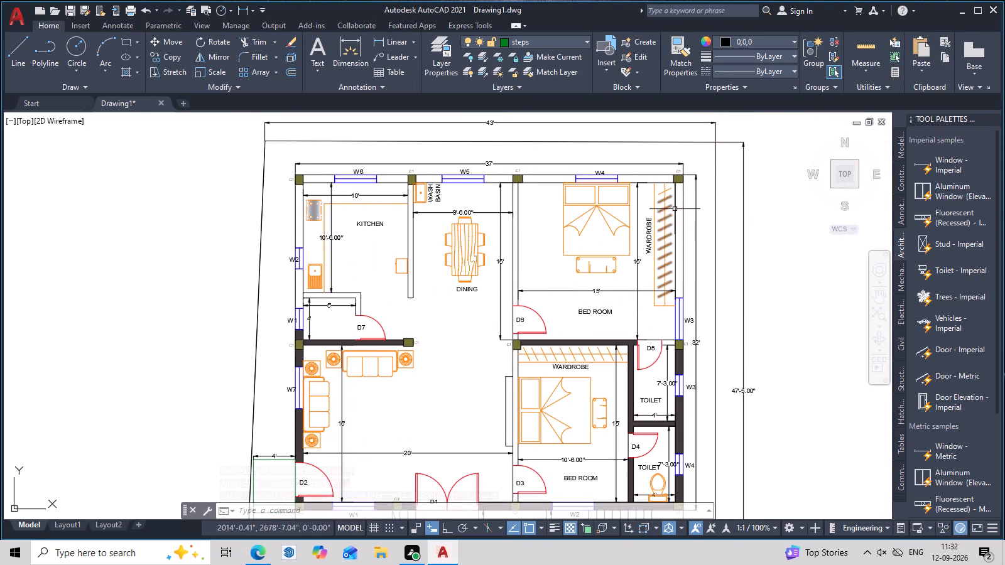
scroll(675, 208, "up", 1)
key("space")
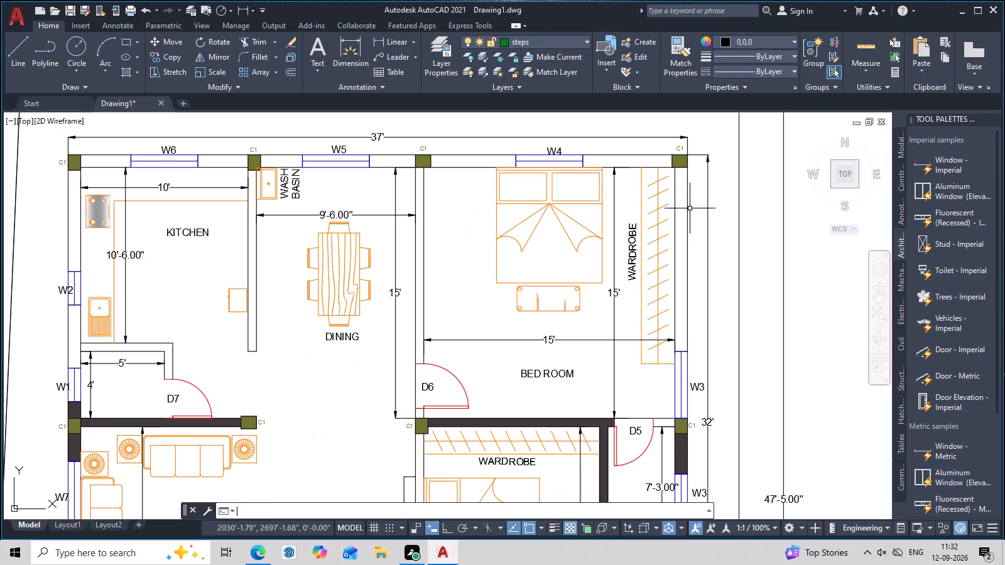
double_click(684, 209)
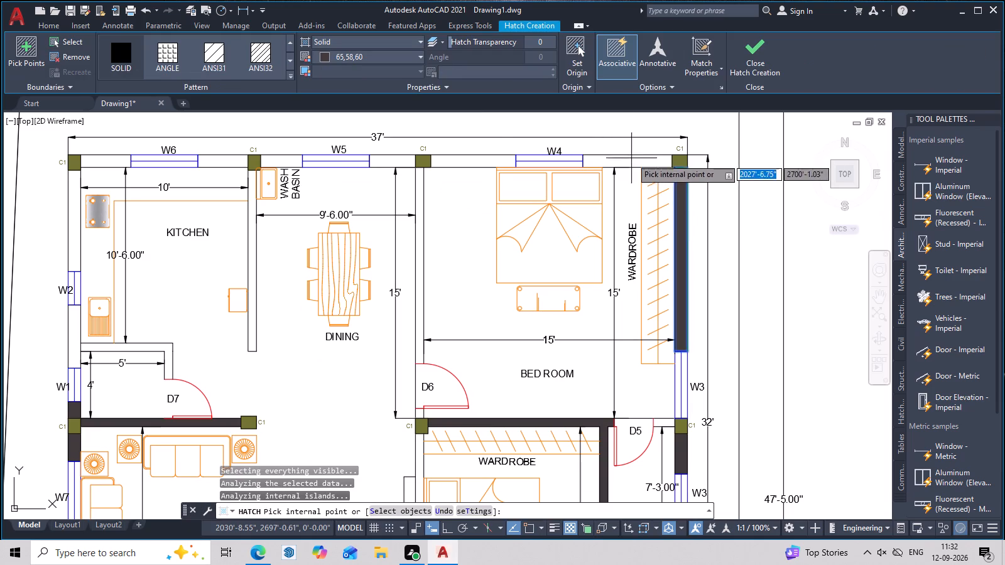
double_click(631, 158)
right_click(501, 163)
left_click(501, 163)
right_click(501, 163)
key("space")
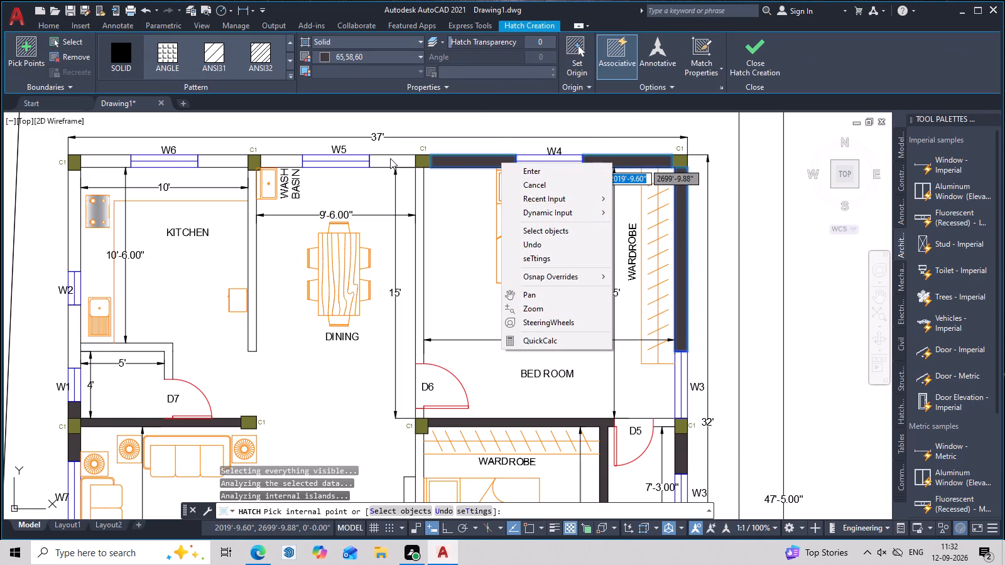
key("space")
key("grave")
key("Escape")
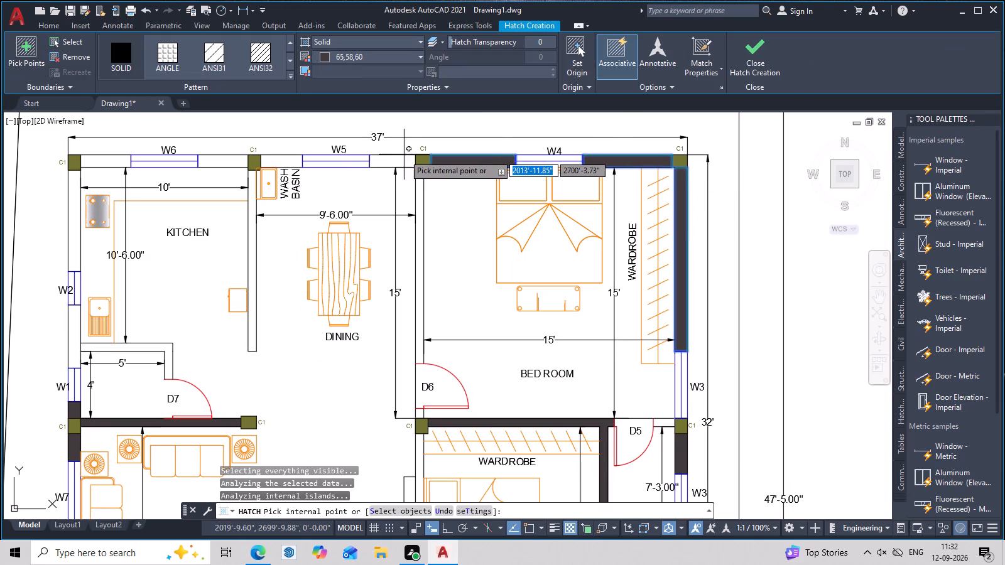
Hatch the outer wall segments beside windows W5 and W6 and down the kitchen side past W2 to W1 in dark grey.
left_click(398, 161)
left_click(293, 163)
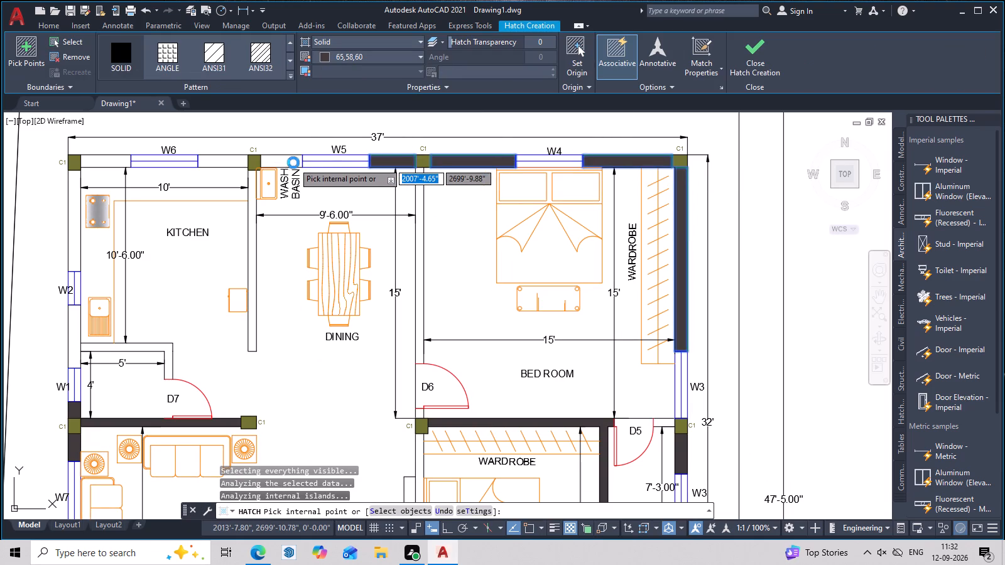
double_click(220, 161)
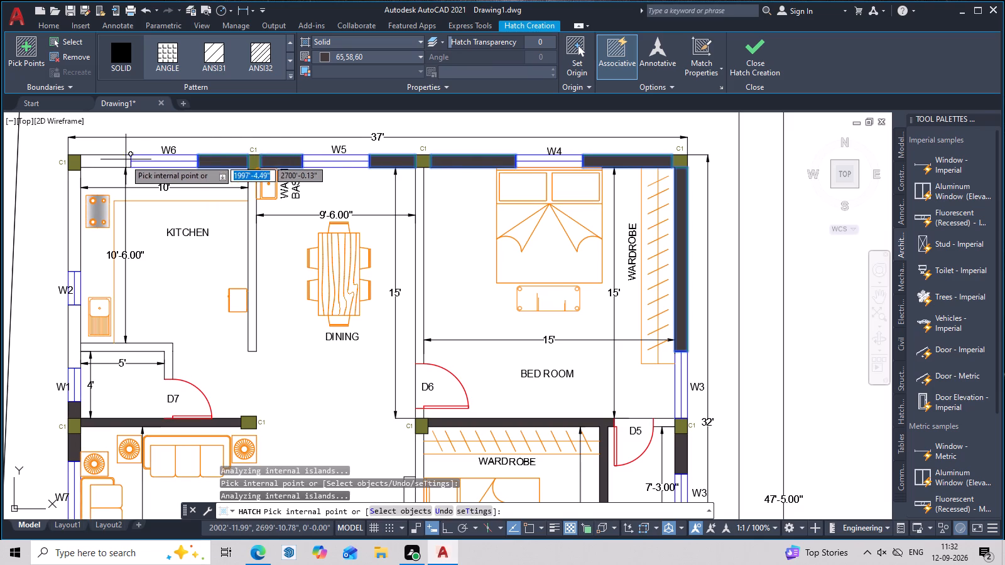
left_click(123, 159)
left_click(79, 210)
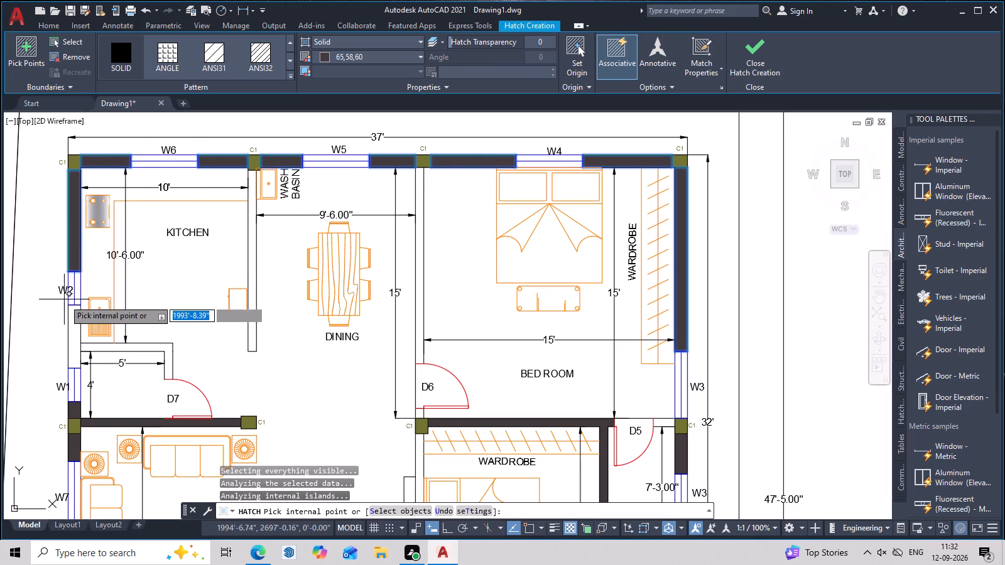
right_click(74, 332)
left_click(74, 332)
key("Escape")
Restart the hatch and fill the kitchen-dining partition, the L-shaped wall at door D7, and the dining-bedroom wall above D6.
scroll(281, 335, "down", 1)
middle_click_drag(286, 335, 296, 284)
scroll(327, 261, "up", 1)
key("space")
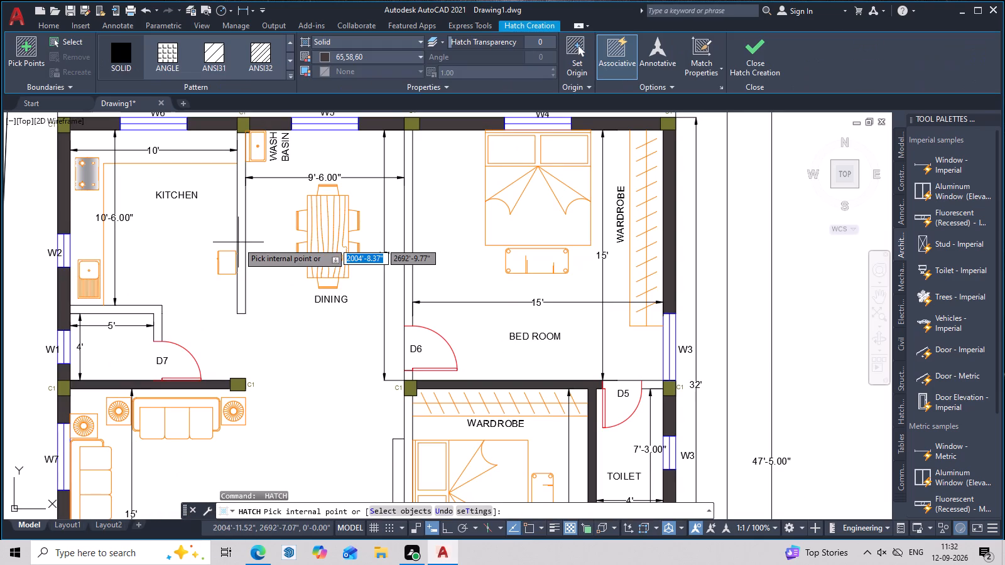
left_click(239, 242)
left_click(128, 309)
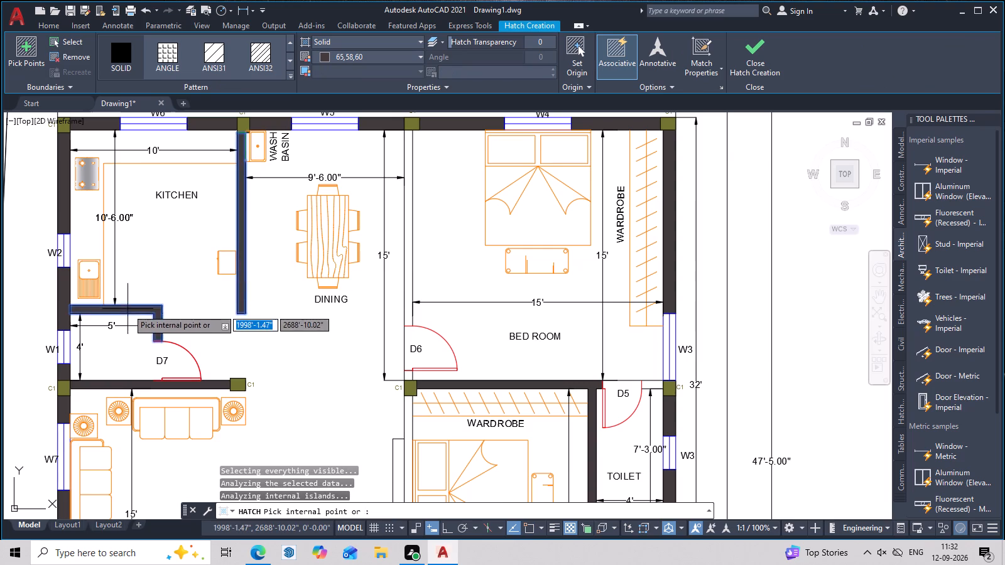
double_click(408, 281)
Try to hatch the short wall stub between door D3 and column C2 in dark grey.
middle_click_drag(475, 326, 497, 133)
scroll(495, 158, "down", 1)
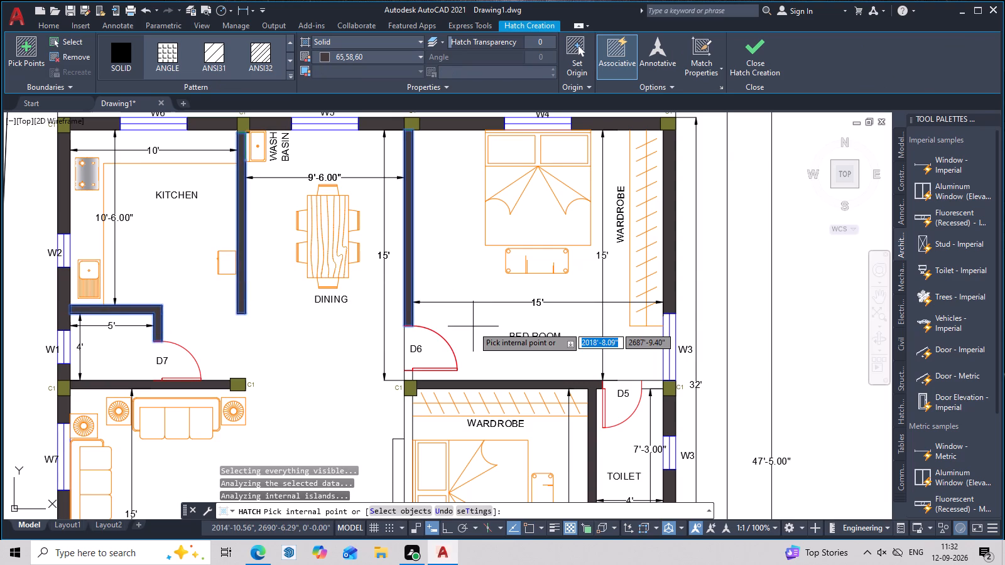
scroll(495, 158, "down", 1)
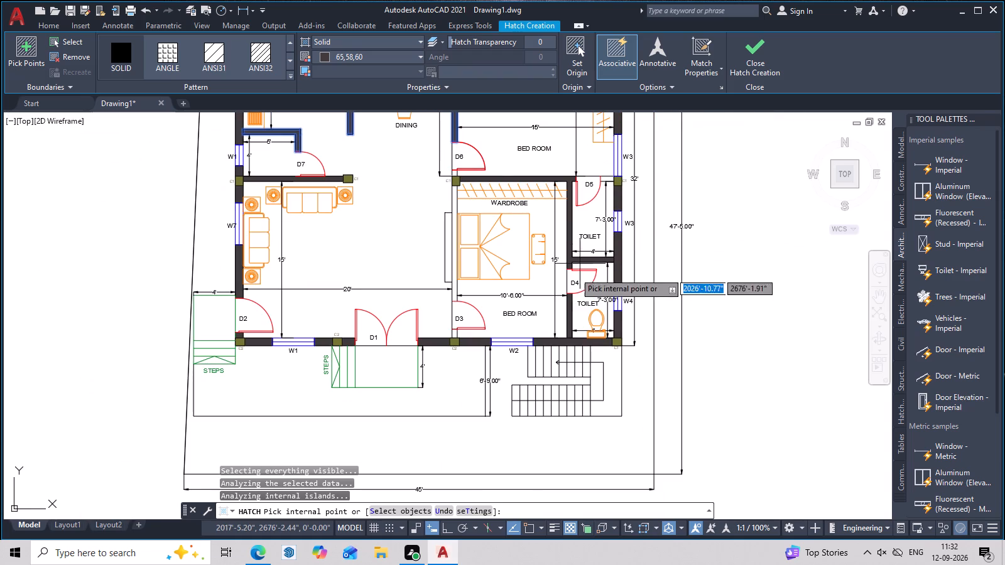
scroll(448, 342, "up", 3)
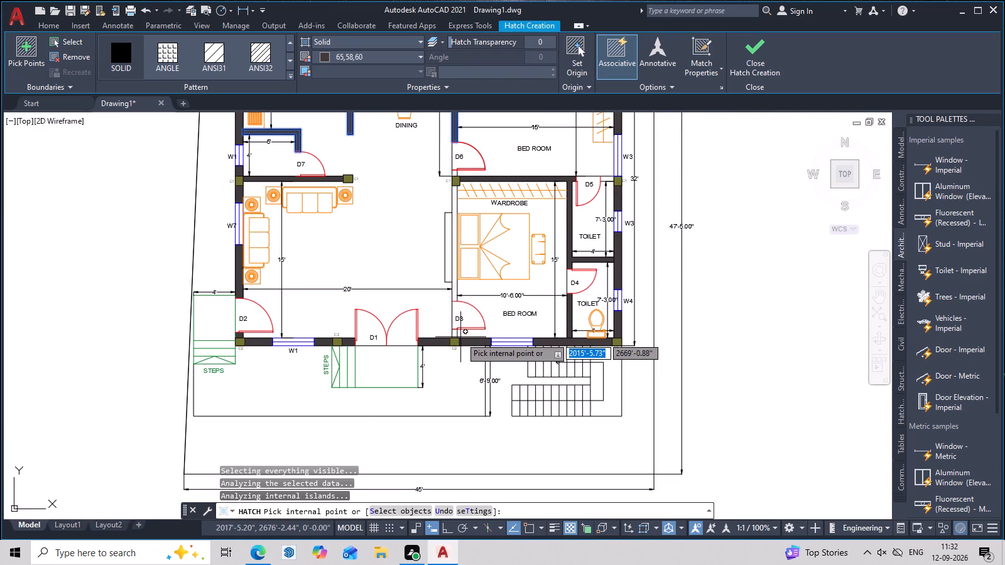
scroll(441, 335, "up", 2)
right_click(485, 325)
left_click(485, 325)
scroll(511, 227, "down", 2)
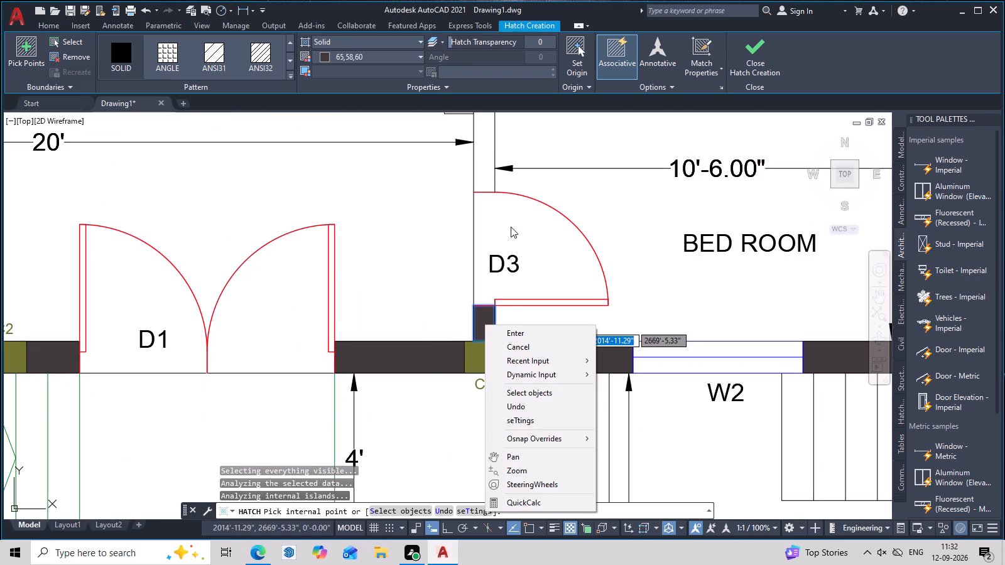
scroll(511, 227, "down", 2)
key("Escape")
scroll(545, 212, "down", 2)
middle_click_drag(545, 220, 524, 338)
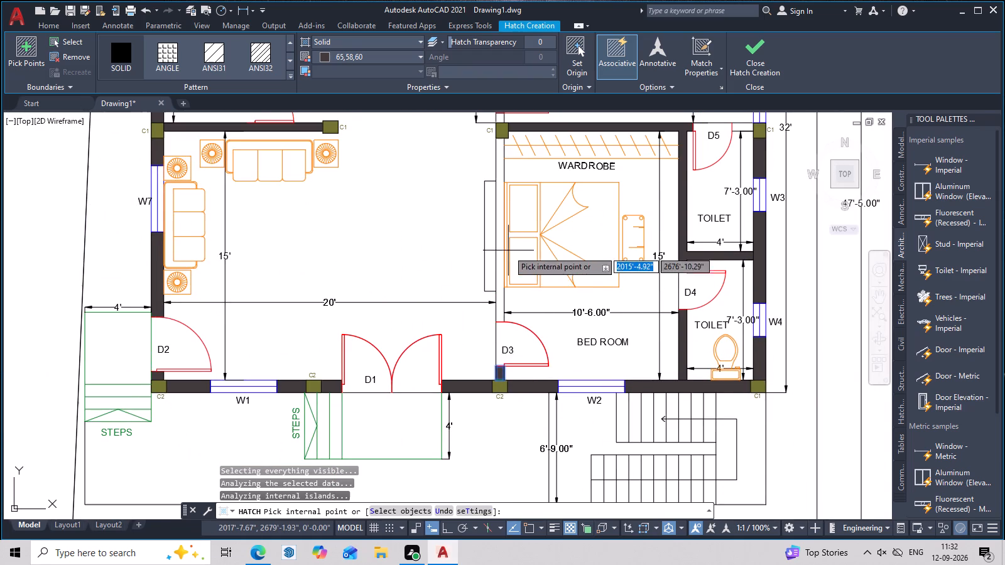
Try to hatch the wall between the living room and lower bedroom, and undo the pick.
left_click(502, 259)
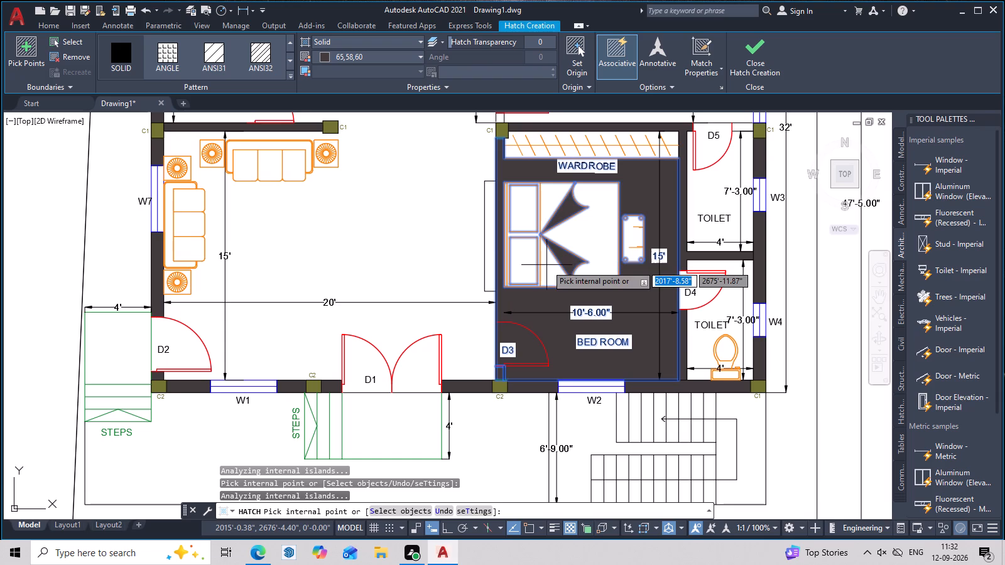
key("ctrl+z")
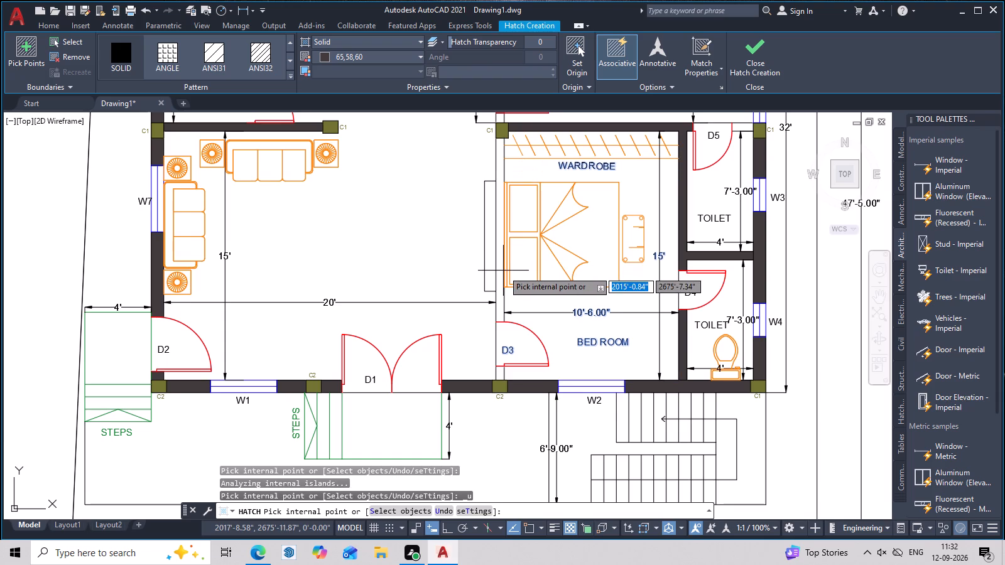
Hatch the living room-lower bedroom wall above door D3 and the short wall between door D6 and column C1 in dark grey.
double_click(499, 267)
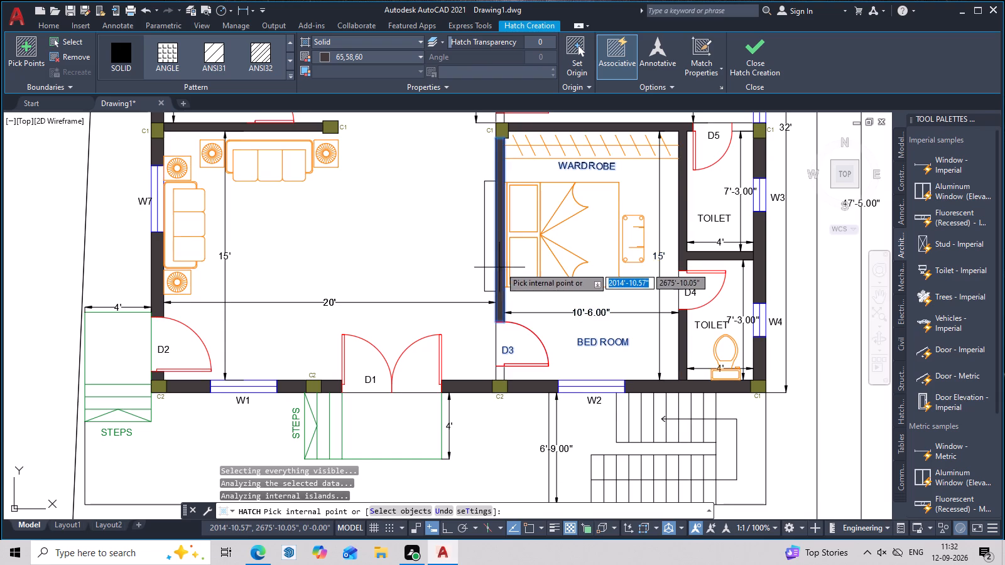
middle_click_drag(528, 166, 513, 357)
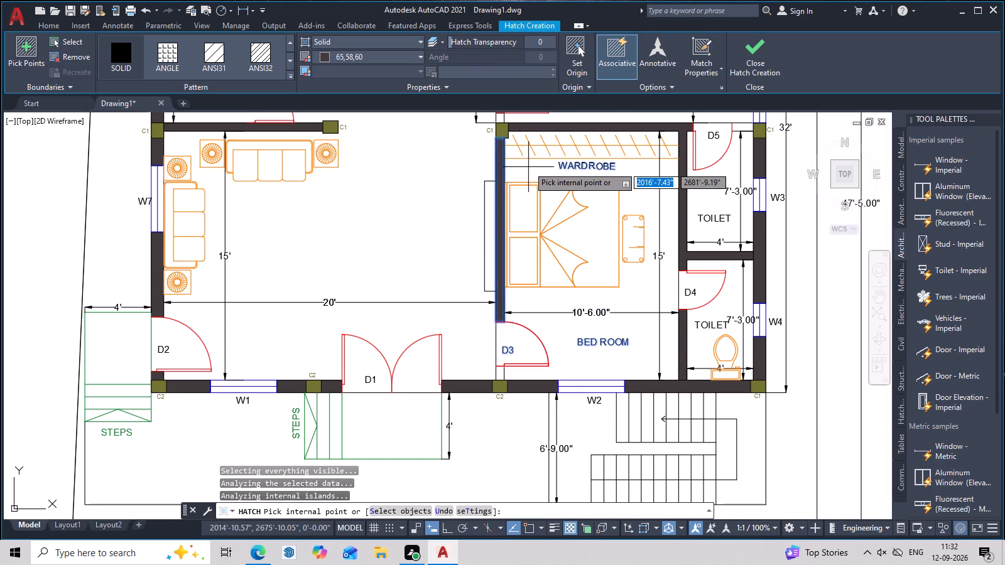
scroll(524, 311, "up", 2)
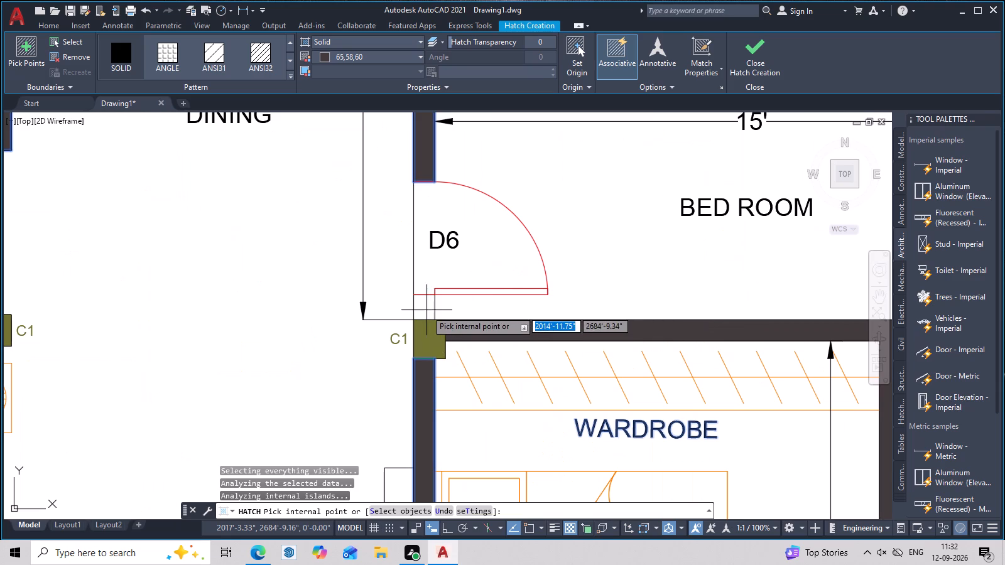
left_click(426, 310)
right_click(426, 310)
key("Escape")
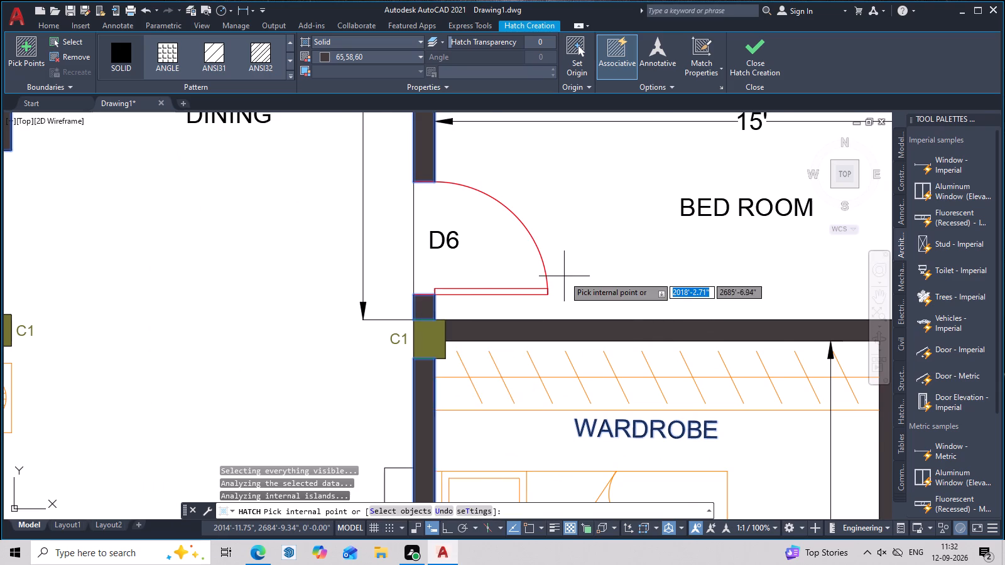
scroll(563, 276, "down", 5)
key("Escape")
Match the properties of the orange bench in the upper bedroom onto the narrow rectangle on the living room's bedroom-side wall.
scroll(573, 281, "down", 2)
middle_click_drag(573, 281, 561, 281)
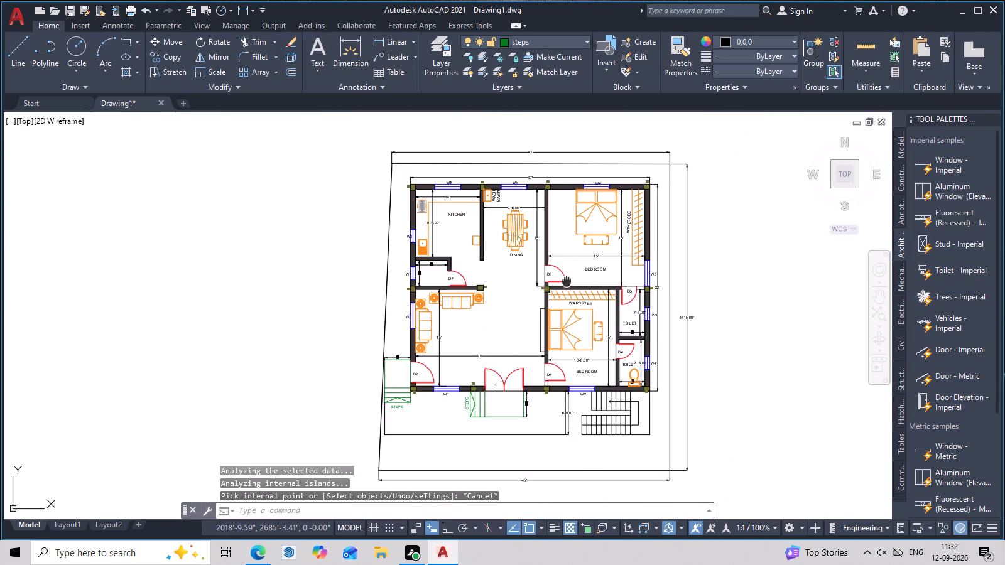
middle_click_drag(561, 281, 494, 281)
scroll(491, 281, "up", 2)
middle_click_drag(486, 277, 543, 229)
scroll(543, 229, "down", 1)
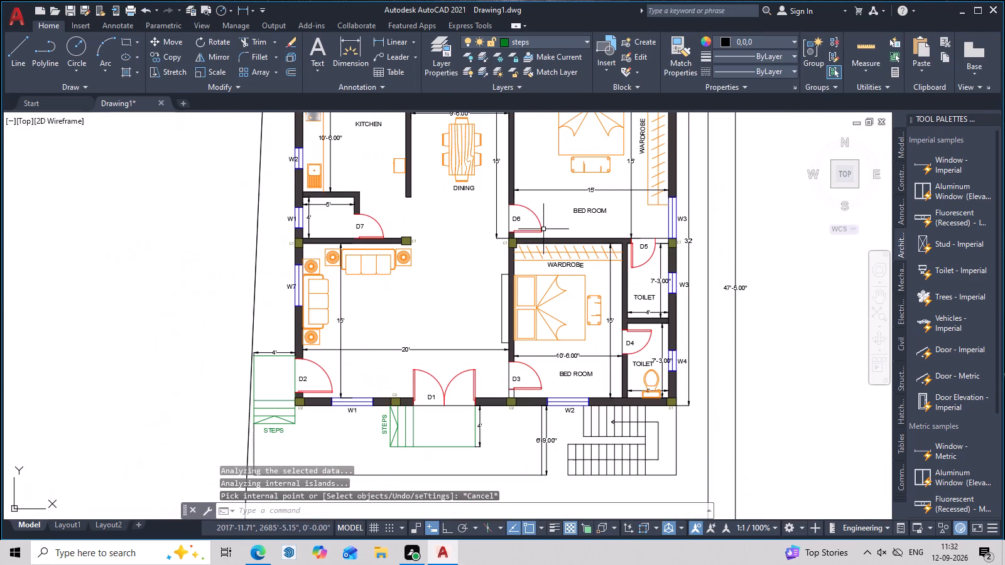
middle_click_drag(615, 296, 546, 315)
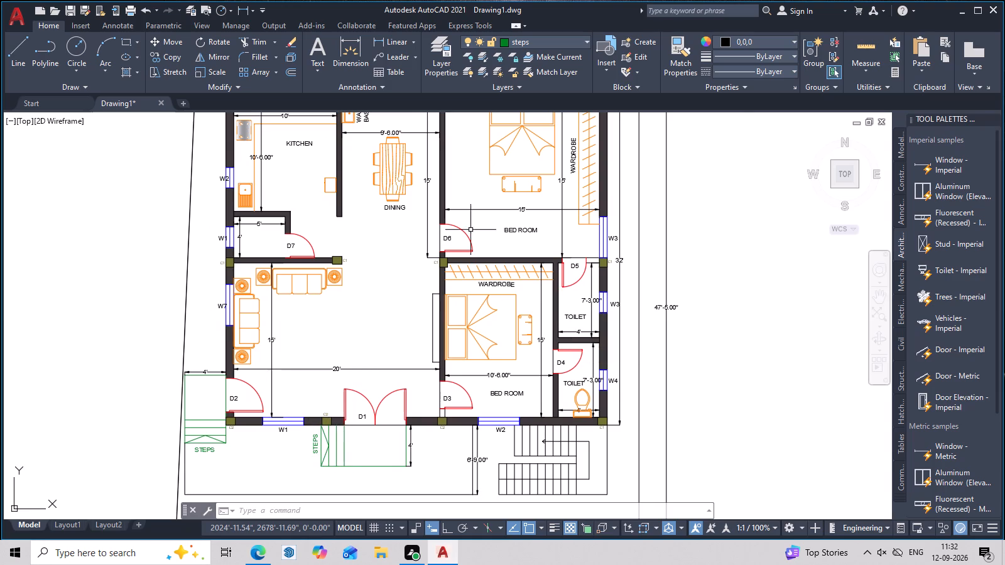
left_click(690, 41)
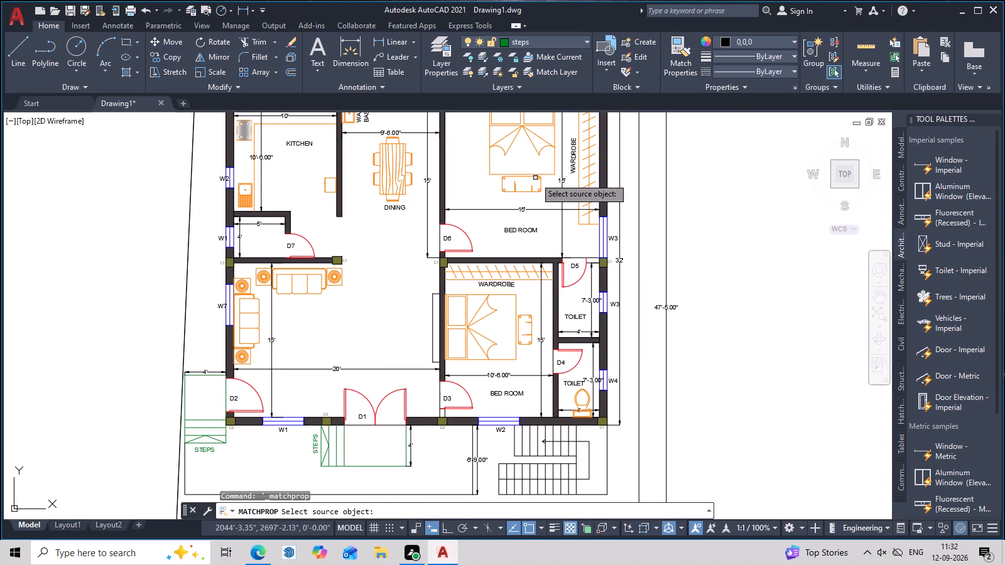
double_click(536, 175)
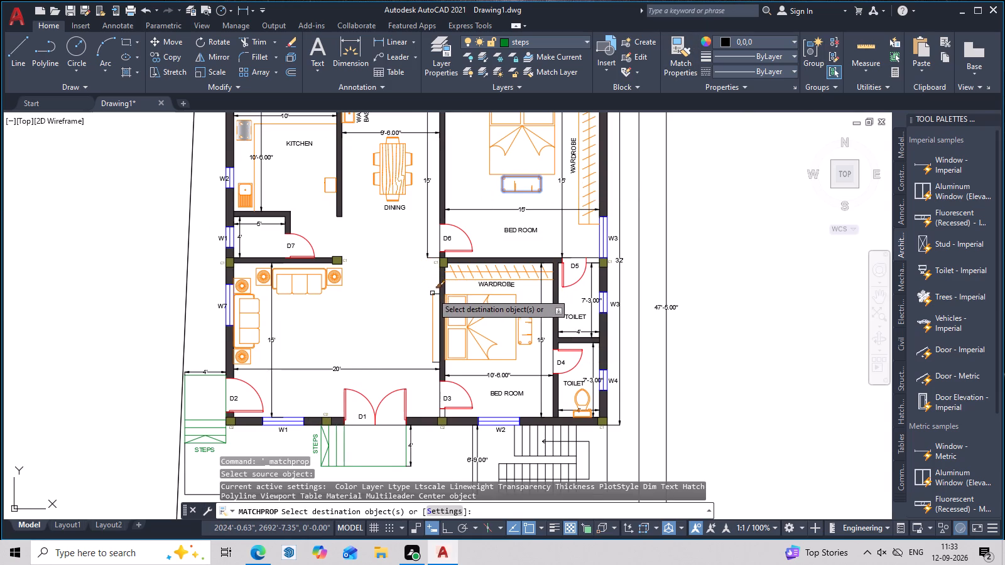
scroll(432, 293, "up", 2)
right_click(435, 293)
left_click(435, 293)
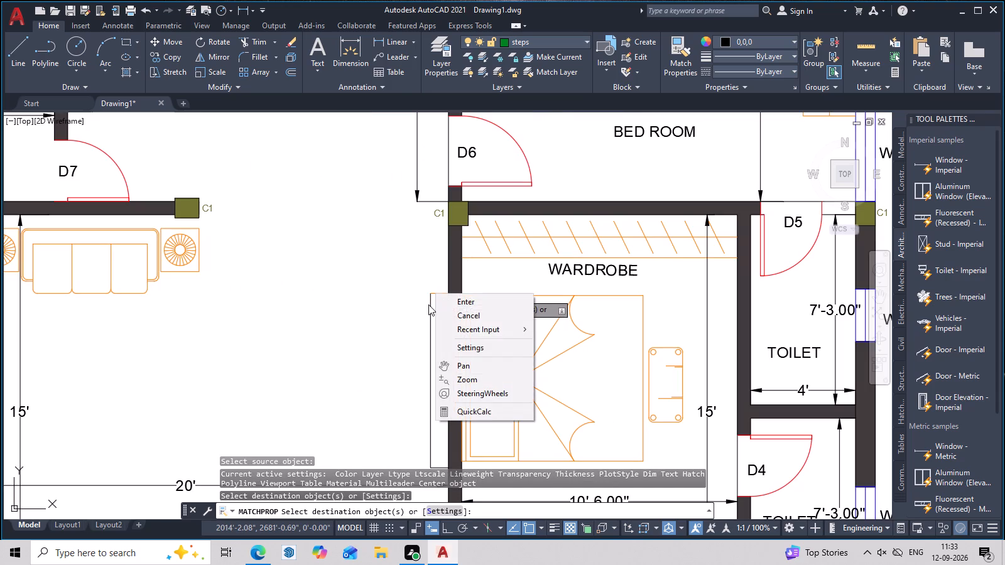
left_click(429, 304)
right_click(430, 304)
left_click(430, 304)
middle_click_drag(430, 301, 438, 207)
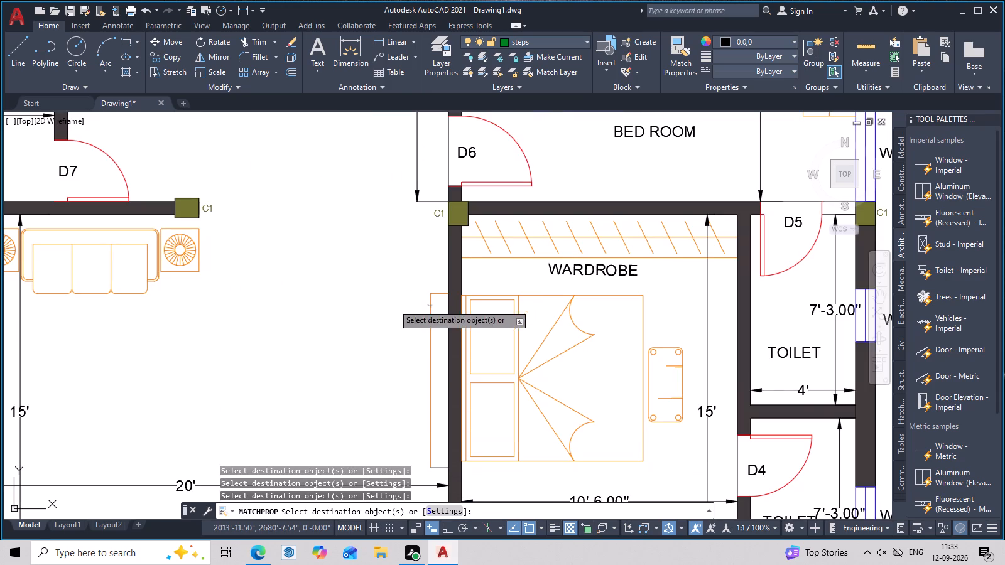
left_click(393, 304)
middle_click_drag(411, 355, 412, 225)
key("space")
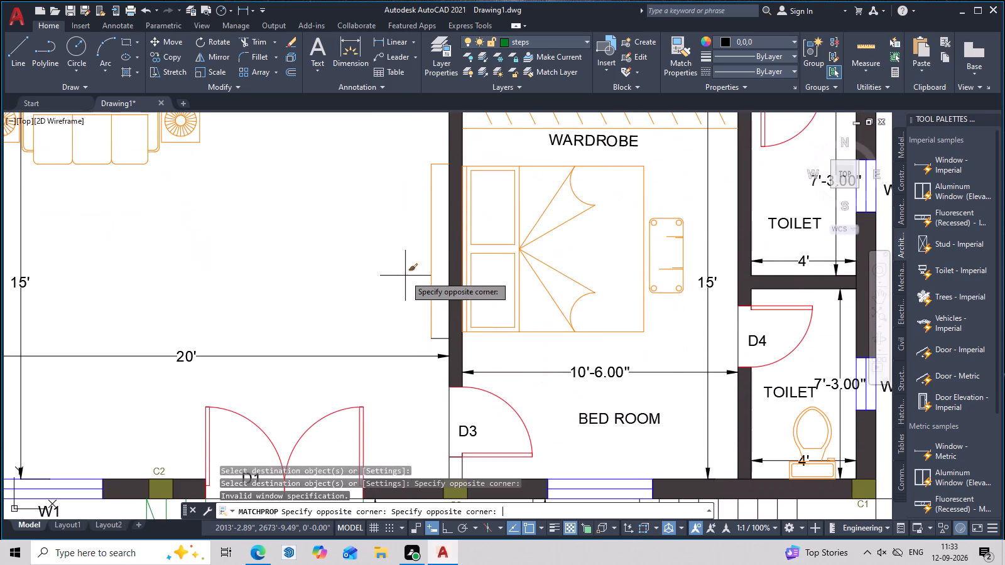
key("space")
key("space")
double_click(430, 337)
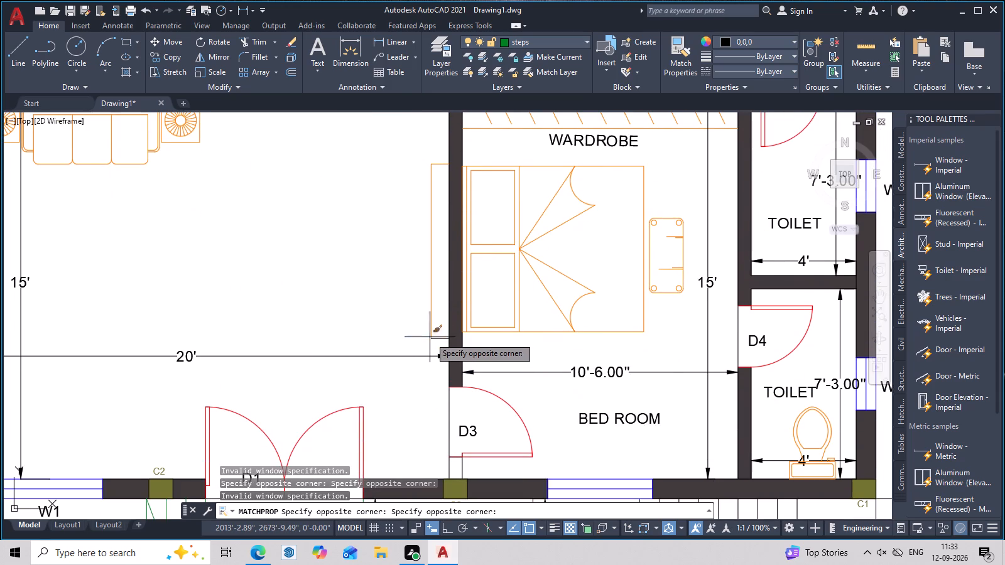
double_click(433, 340)
left_click(438, 340)
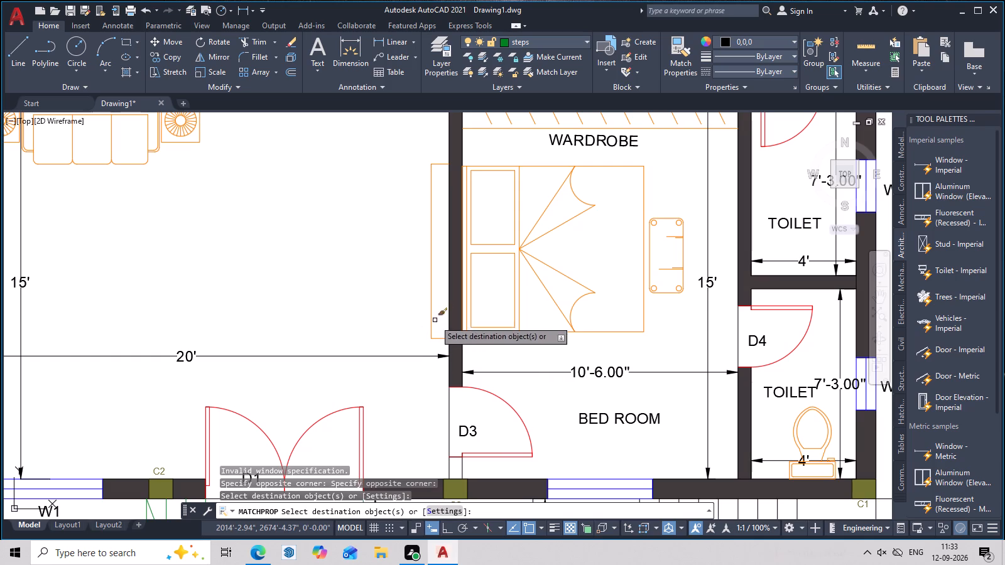
key("Escape")
Add a multiline text label reading LIVING in the middle of the living room.
scroll(415, 292, "down", 2)
middle_click_drag(393, 289, 464, 294)
middle_click_drag(519, 320, 449, 318)
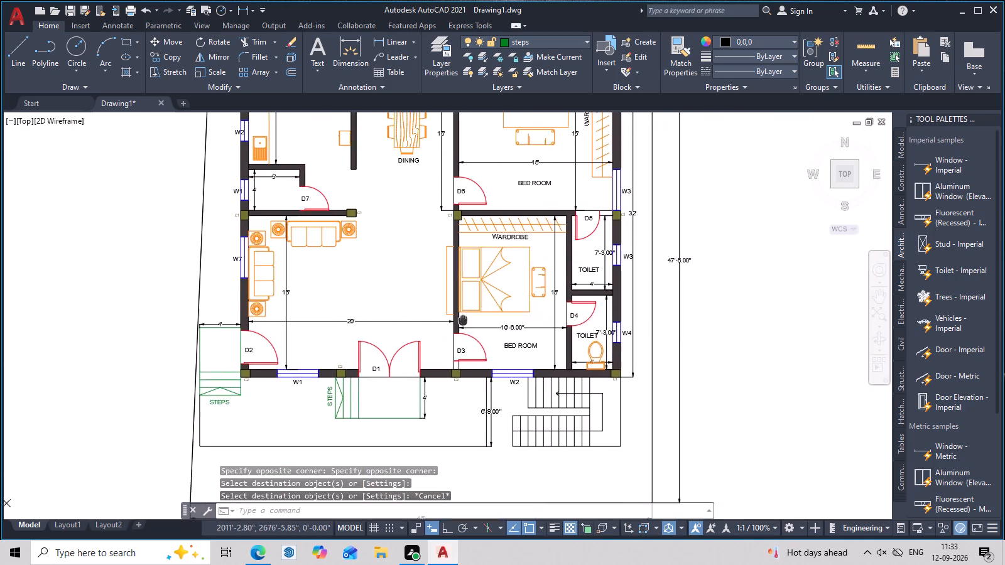
middle_click_drag(449, 318, 347, 309)
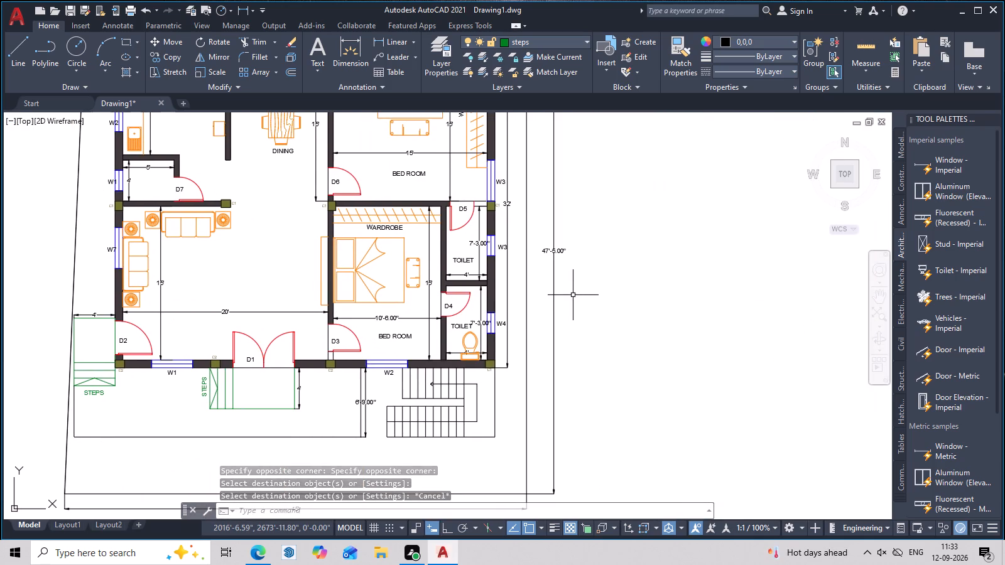
type("T")
key("space")
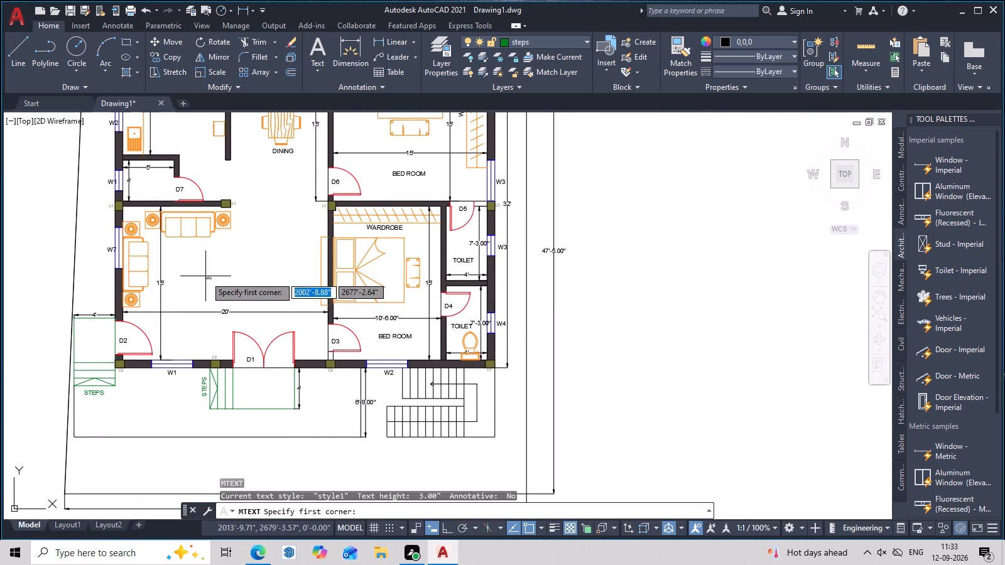
left_click(205, 276)
left_click(242, 284)
type("LIVING")
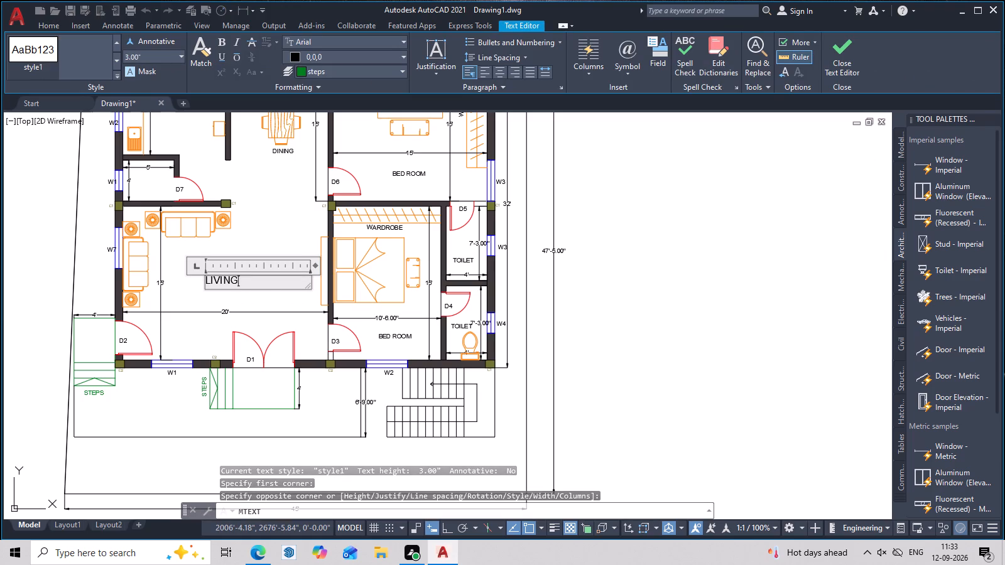
left_click(246, 245)
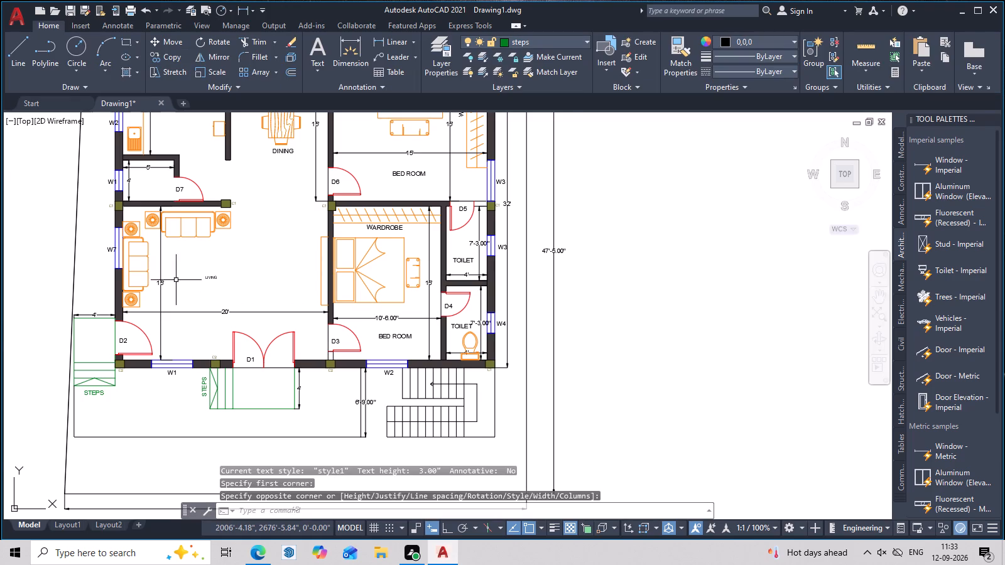
Add a multiline text label reading TV UNIT in the living room, between the LIVING label and the narrow orange rectangle.
scroll(177, 280, "up", 3)
middle_click_drag(310, 291, 231, 280)
scroll(345, 275, "down", 2)
middle_click_drag(349, 284, 309, 280)
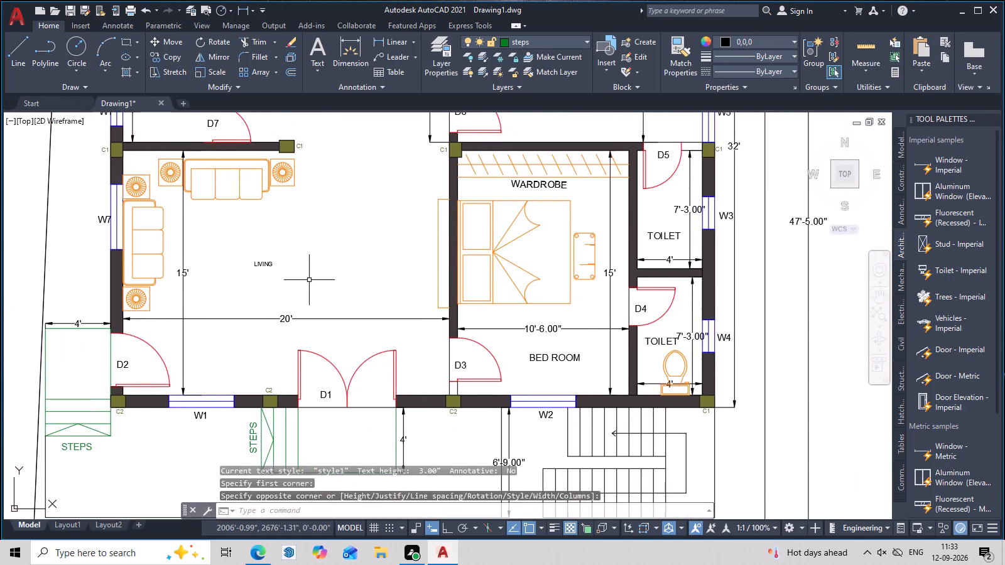
scroll(309, 280, "up", 1)
type("T")
key("space")
left_click(310, 253)
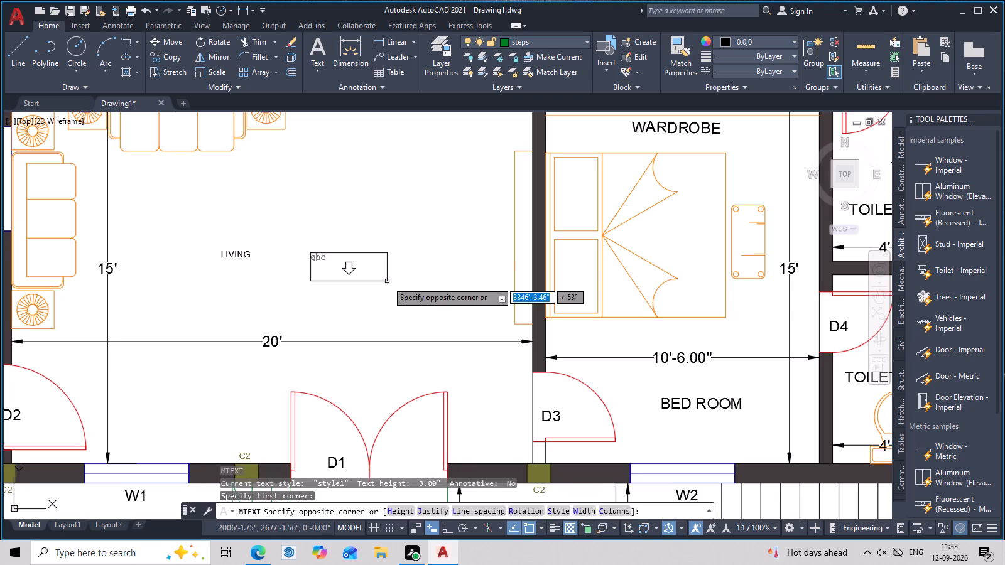
left_click(387, 281)
type("TV")
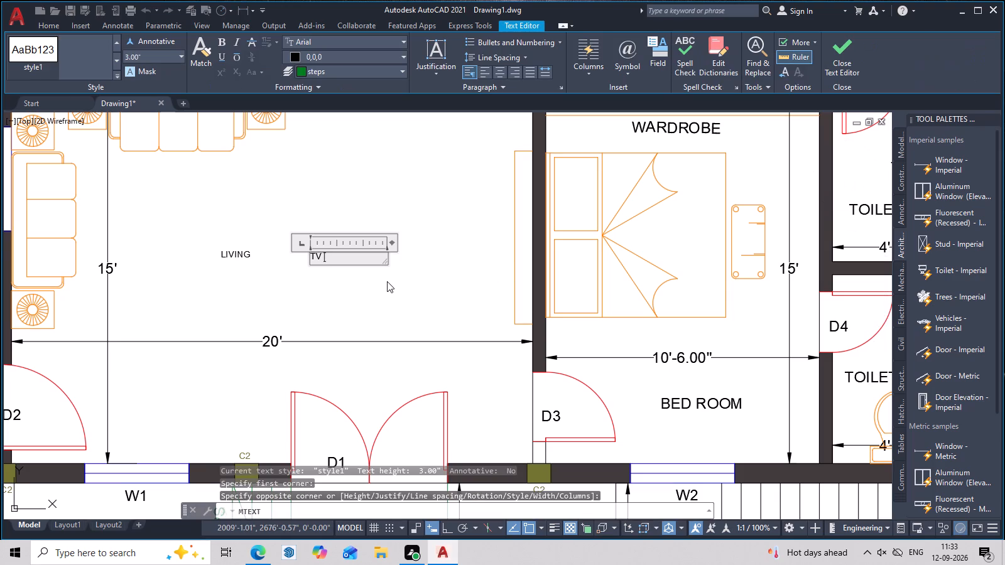
key("space")
key("u")
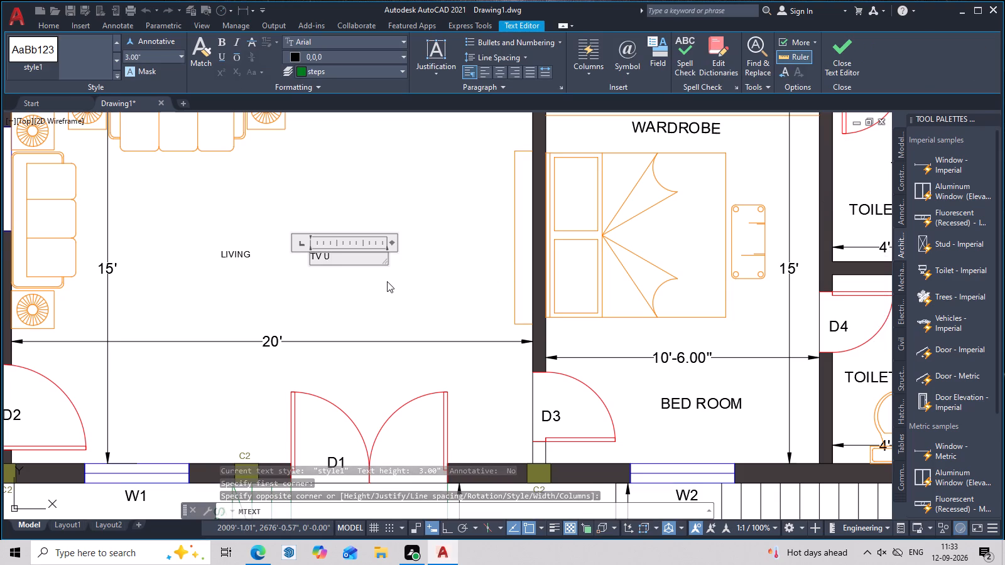
type("NI")
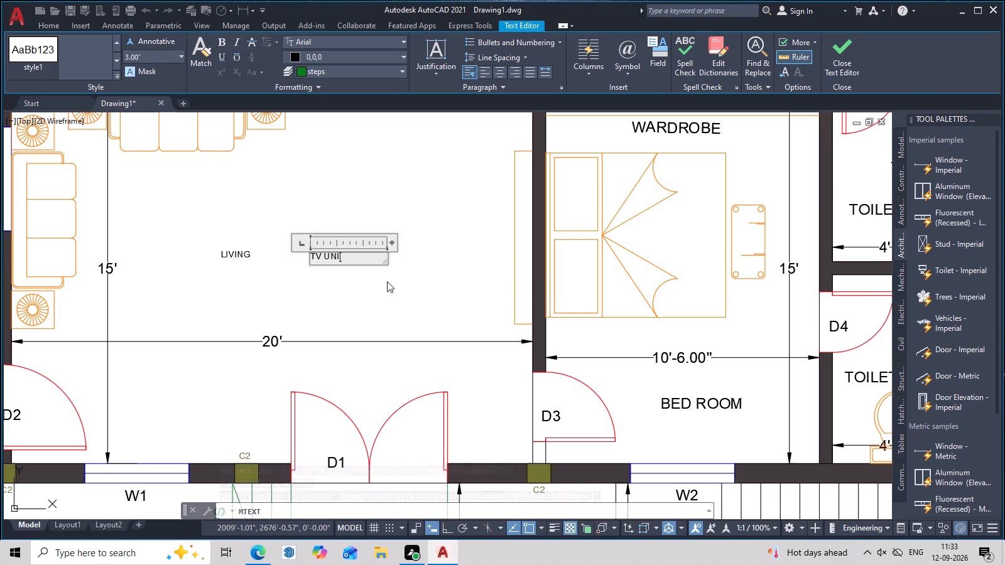
key("t")
key("Return")
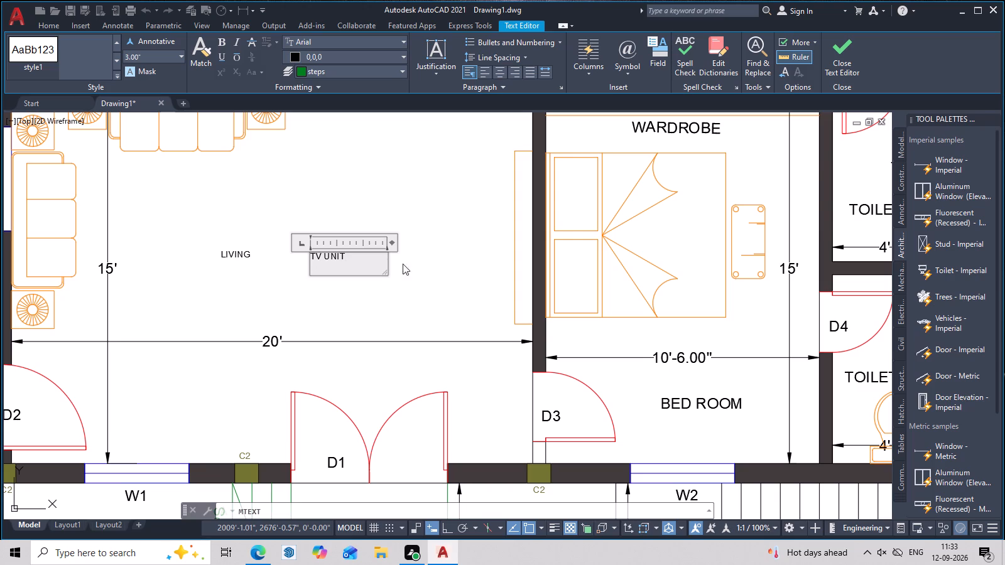
left_click(422, 244)
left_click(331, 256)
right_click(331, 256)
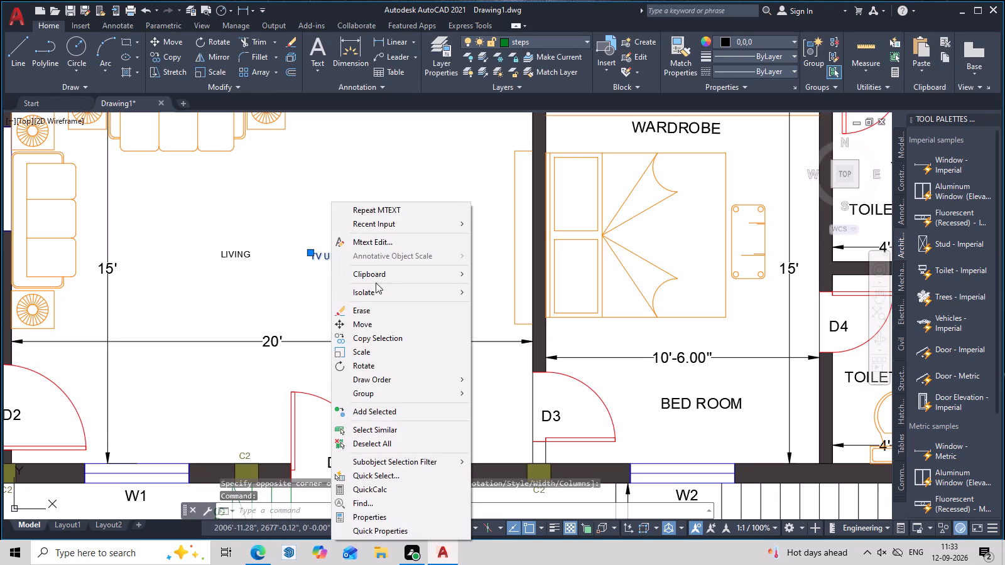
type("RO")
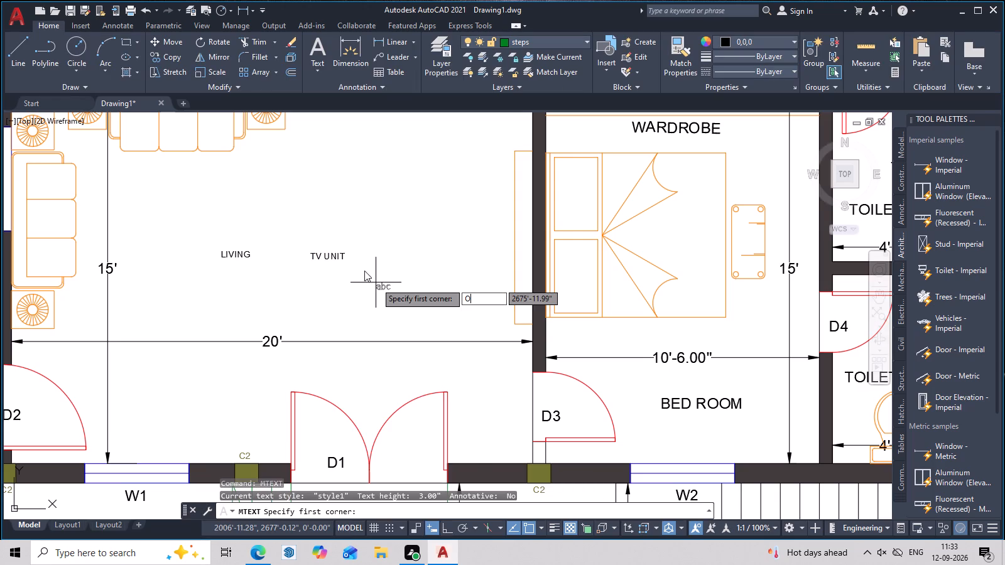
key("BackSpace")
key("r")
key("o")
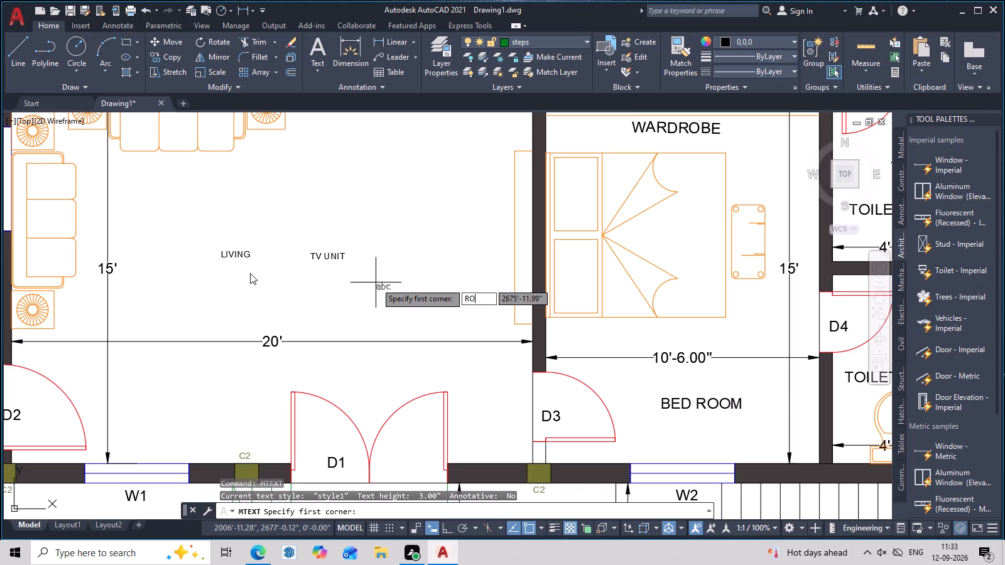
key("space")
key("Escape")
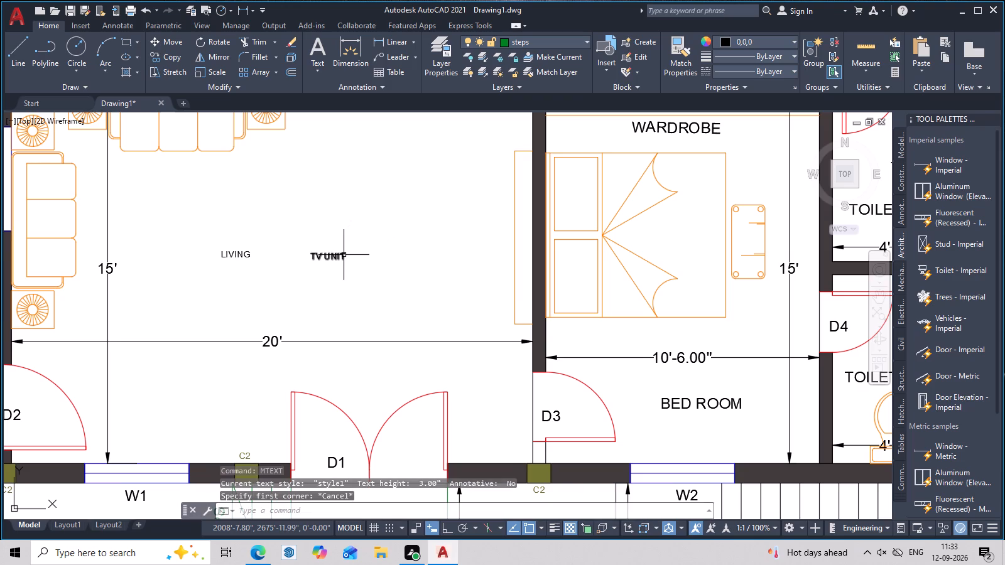
Rotate the TV UNIT label about its insertion point, with ortho on, so it runs vertically and reads downward.
left_click(344, 255)
key("r")
type("O")
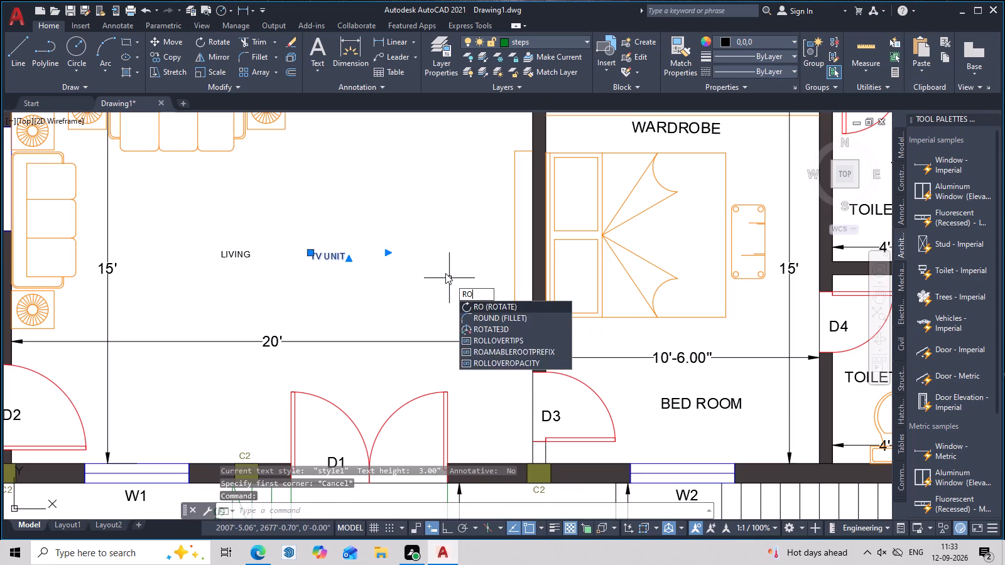
key("space")
scroll(343, 252, "up", 3)
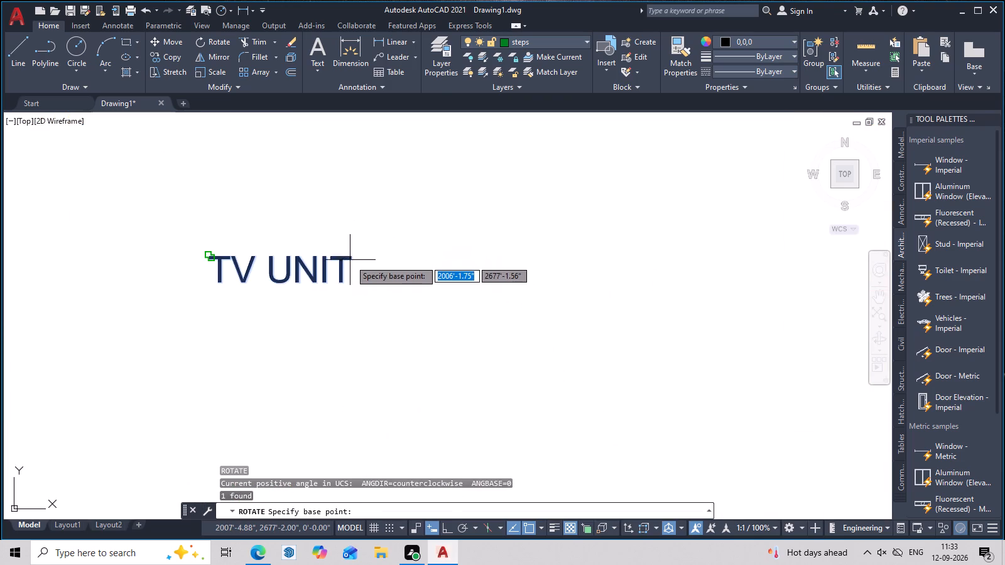
double_click(350, 257)
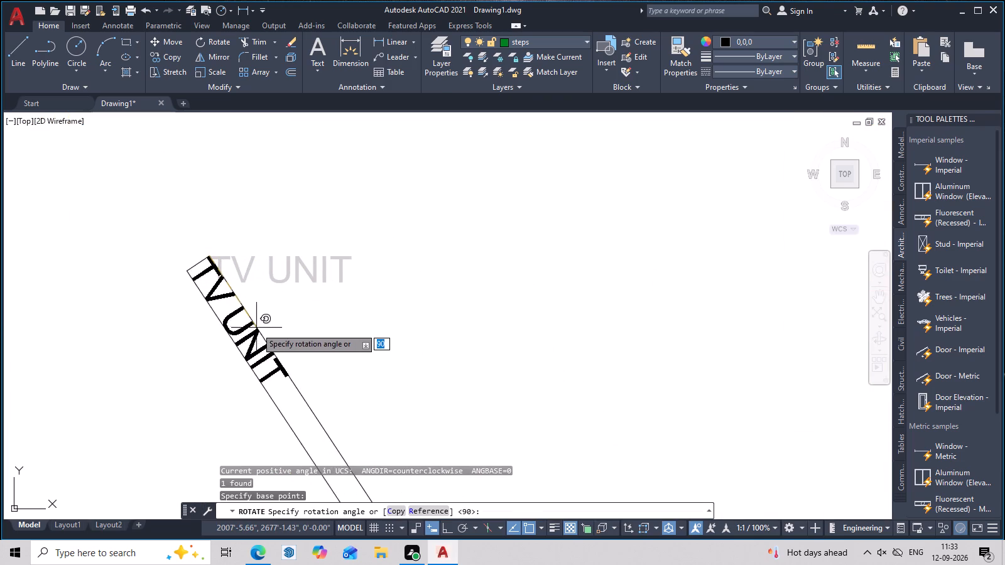
key("F8")
double_click(222, 322)
Copy the vertical TV UNIT label into the narrow orange rectangle on the living room's bedroom-side wall.
left_click(209, 316)
right_click(209, 316)
right_click(209, 316)
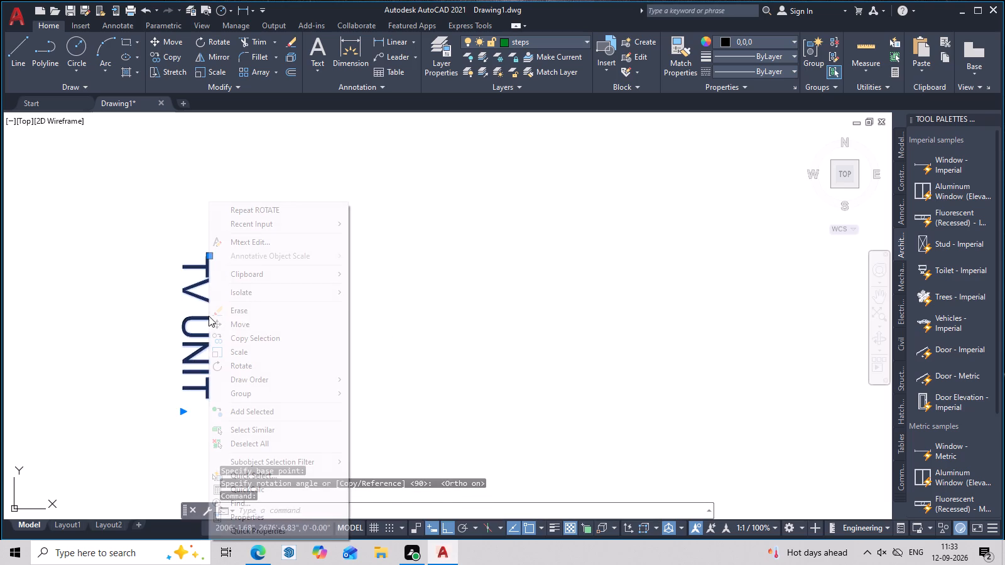
type("CO")
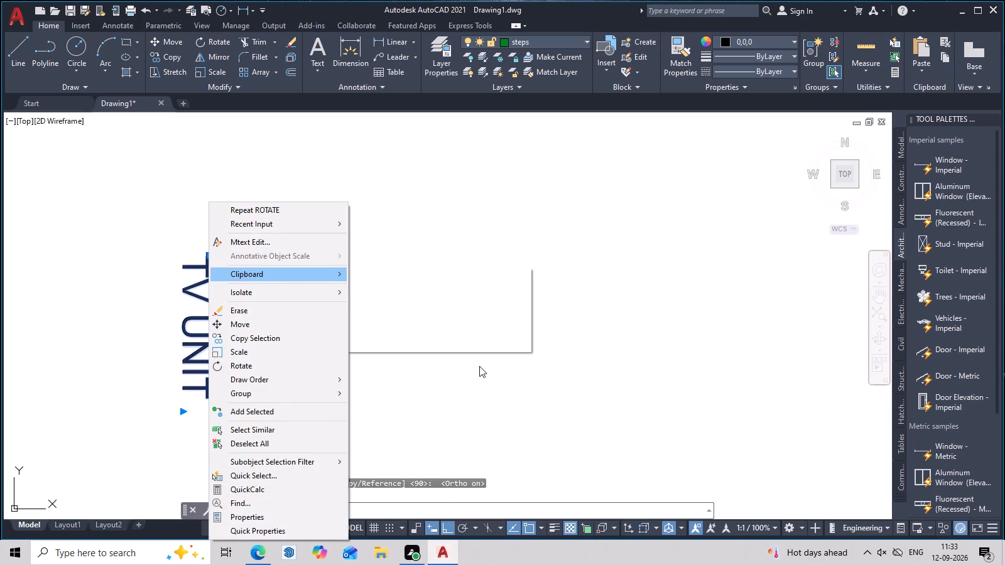
key("Escape")
left_click(459, 350)
type("CO")
key("space")
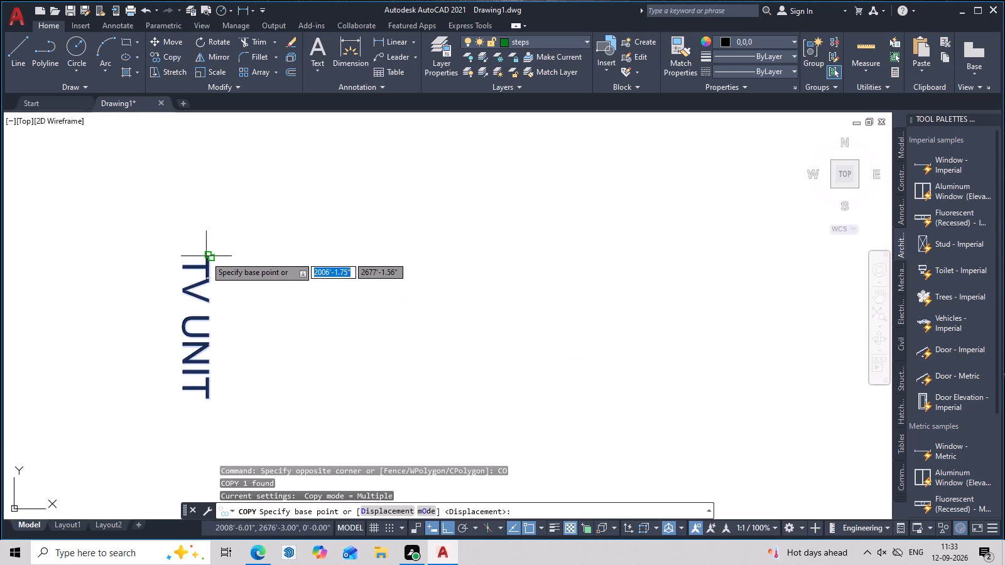
double_click(182, 326)
scroll(360, 348, "down", 2)
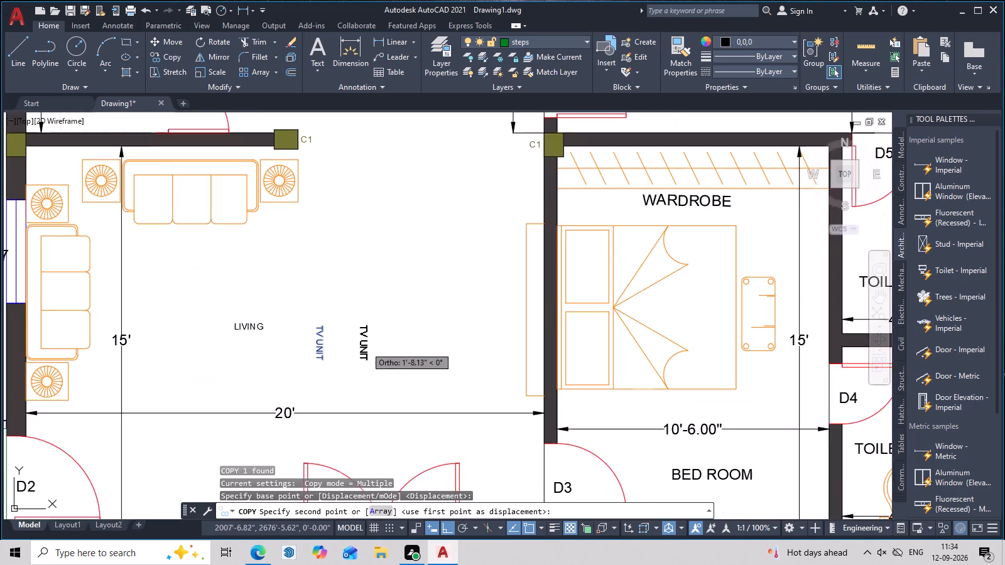
scroll(373, 347, "down", 3)
scroll(443, 335, "up", 3)
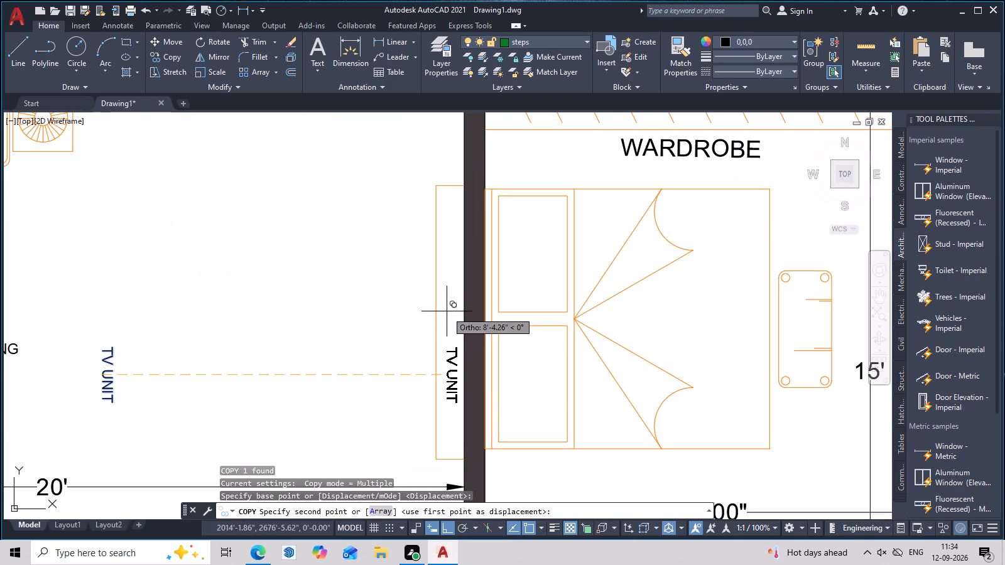
key("F8")
scroll(447, 311, "up", 2)
right_click(445, 312)
left_click(445, 312)
right_click(445, 312)
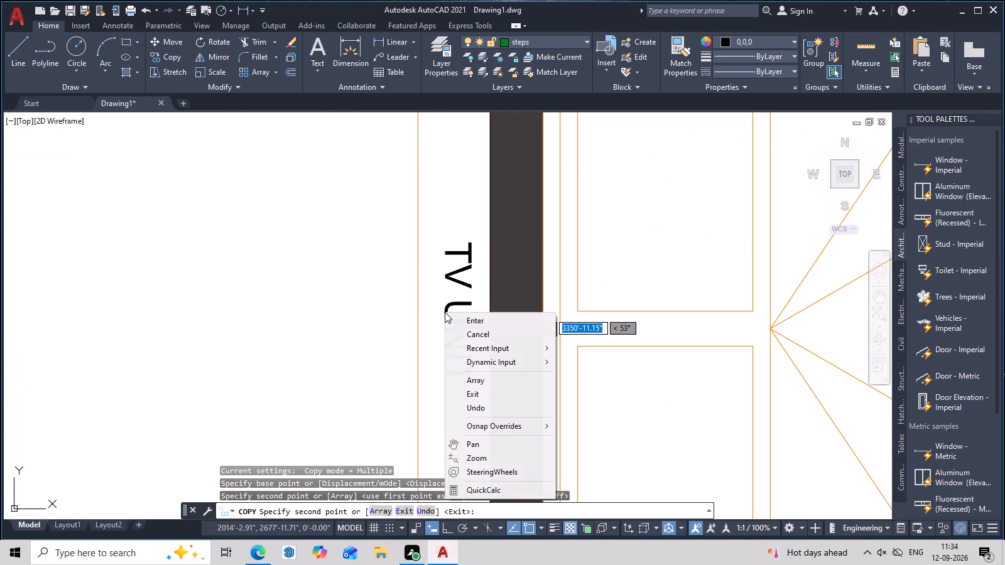
key("Escape")
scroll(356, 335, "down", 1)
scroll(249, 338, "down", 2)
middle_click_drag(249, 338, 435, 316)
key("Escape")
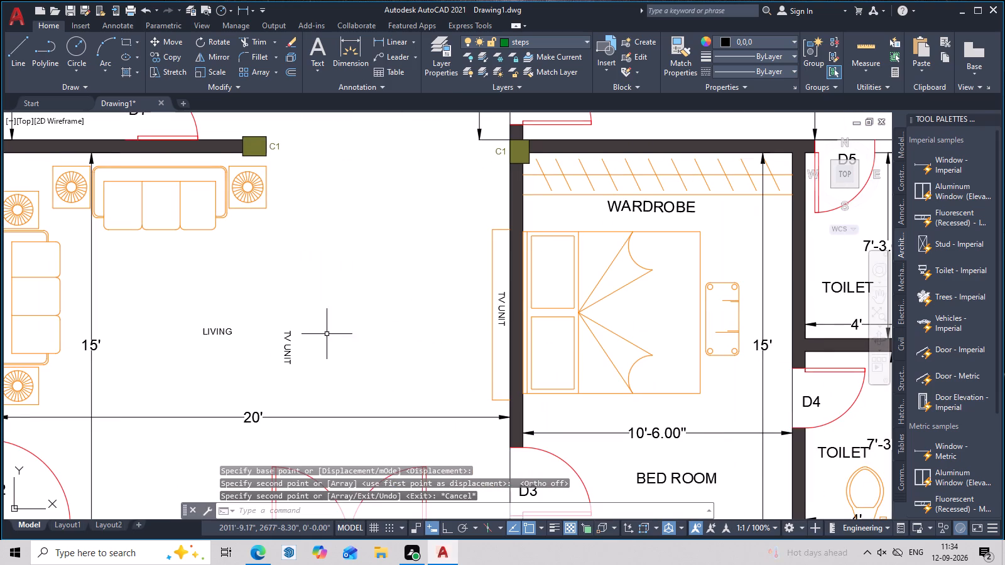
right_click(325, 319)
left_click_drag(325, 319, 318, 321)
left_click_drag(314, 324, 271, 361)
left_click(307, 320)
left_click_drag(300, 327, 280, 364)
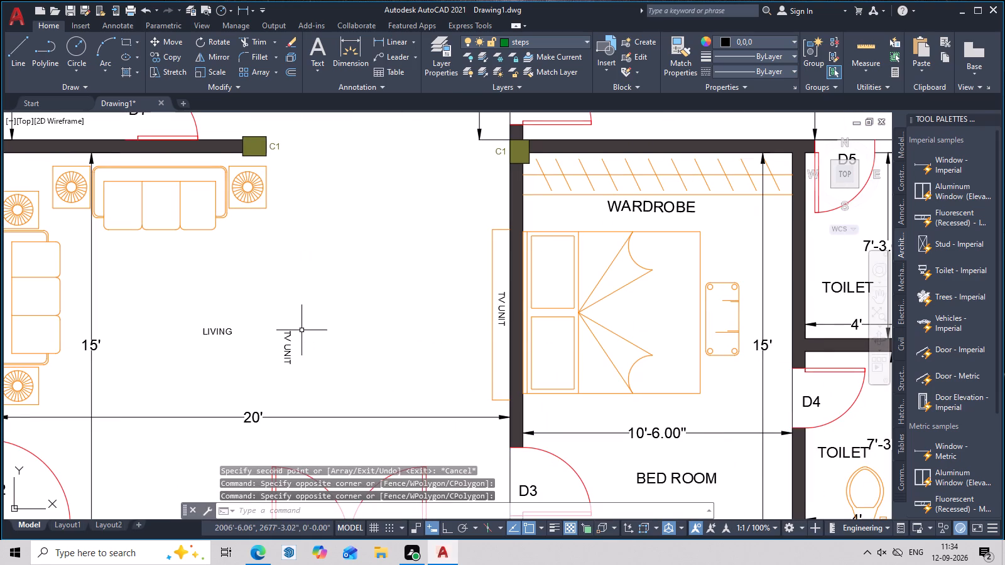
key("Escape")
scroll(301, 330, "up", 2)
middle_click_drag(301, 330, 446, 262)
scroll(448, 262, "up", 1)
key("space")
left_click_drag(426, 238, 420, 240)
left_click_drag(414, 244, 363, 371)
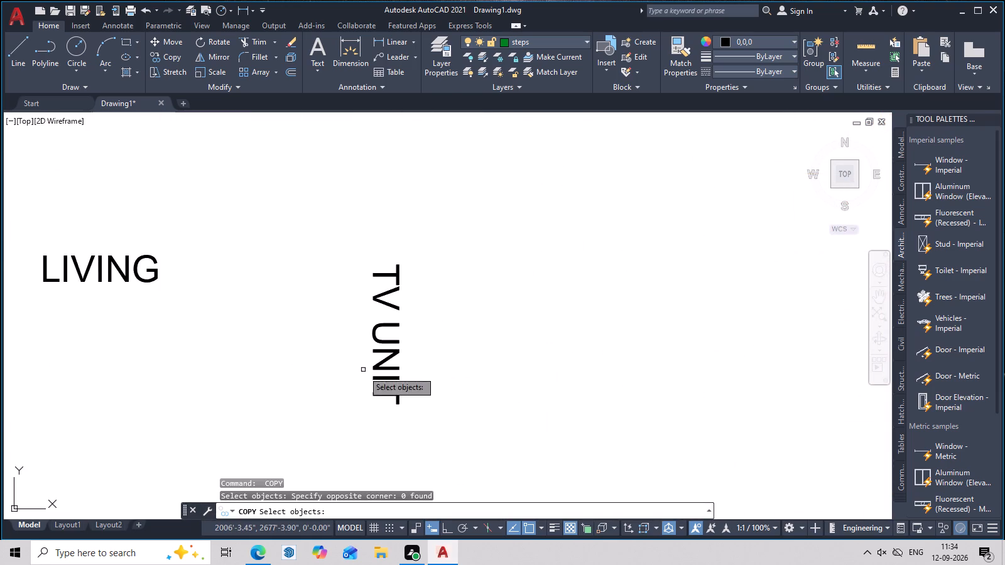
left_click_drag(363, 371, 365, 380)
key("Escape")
Erase the original TV UNIT label left in the middle of the living room.
double_click(398, 335)
right_click(394, 344)
left_click_drag(394, 344, 381, 363)
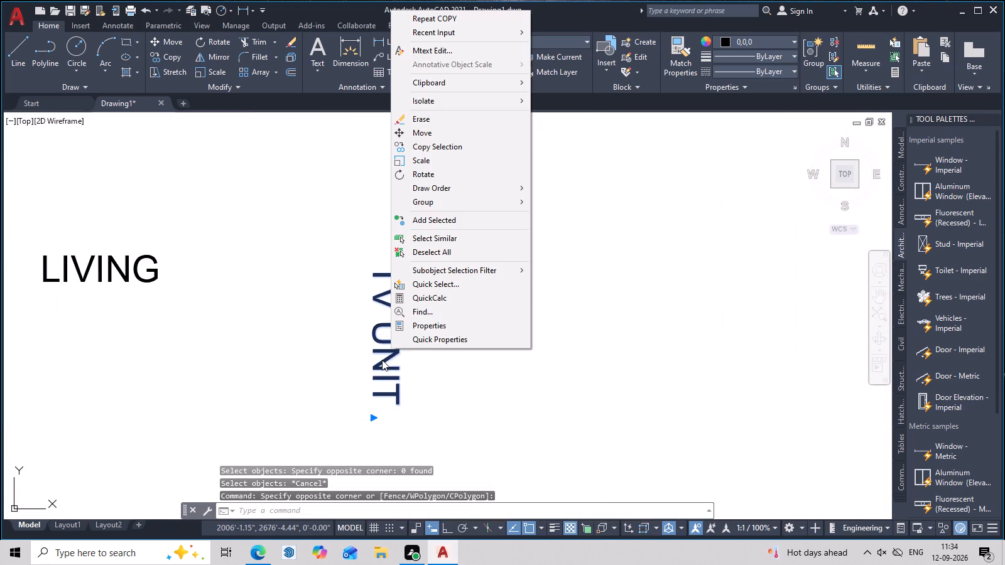
key("Delete")
left_click(464, 380)
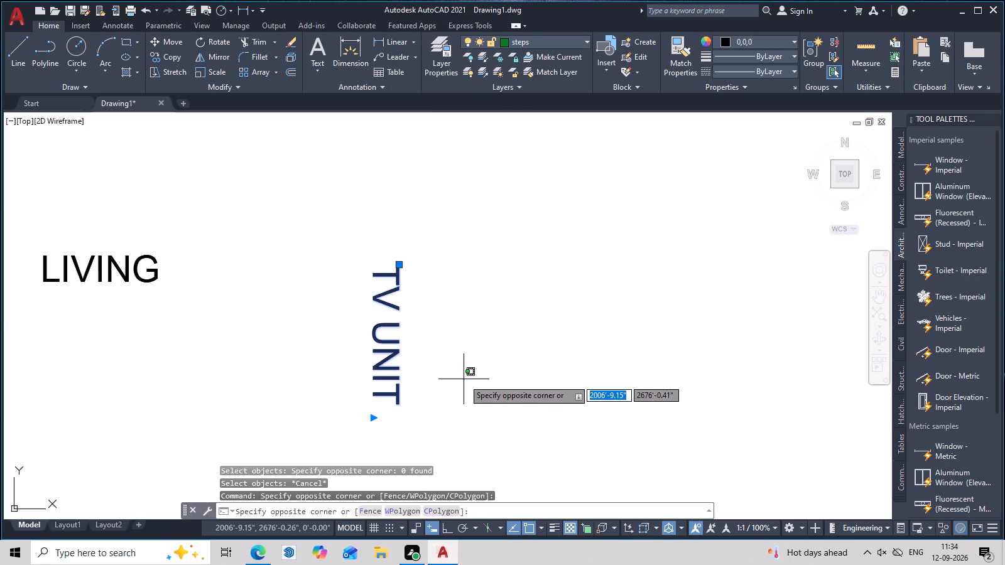
key("Delete")
key("Escape")
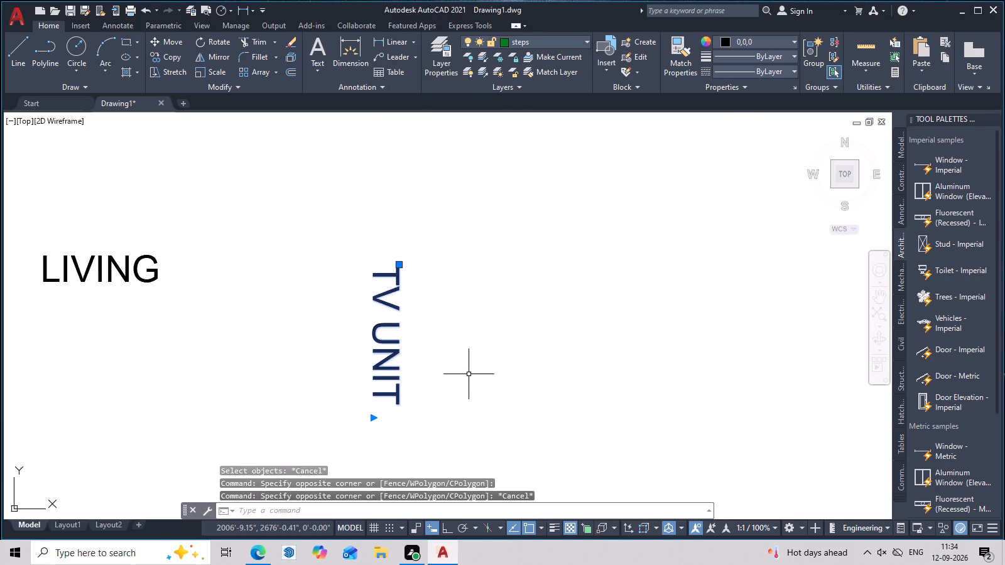
key("Delete")
Examine the floor plan's rooms, labels and dimensions, including the front staircase, plot boundary and lower toilet.
scroll(469, 374, "down", 6)
middle_click_drag(486, 373, 472, 335)
scroll(472, 335, "up", 2)
scroll(472, 335, "down", 1)
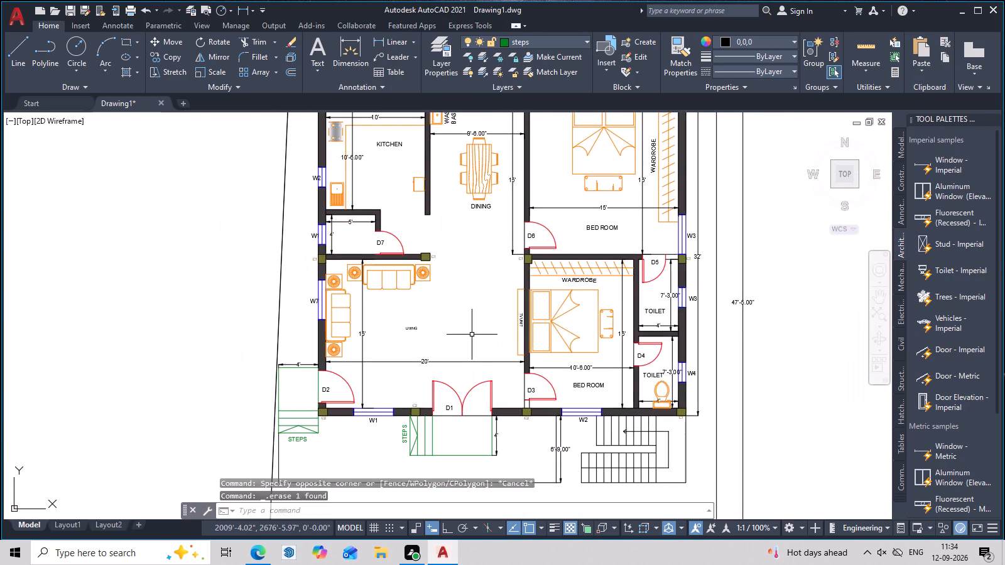
middle_click_drag(472, 335, 409, 301)
scroll(408, 300, "down", 2)
middle_click_drag(445, 323, 434, 325)
scroll(423, 308, "up", 2)
middle_click_drag(422, 306, 582, 329)
middle_click_drag(531, 345, 445, 348)
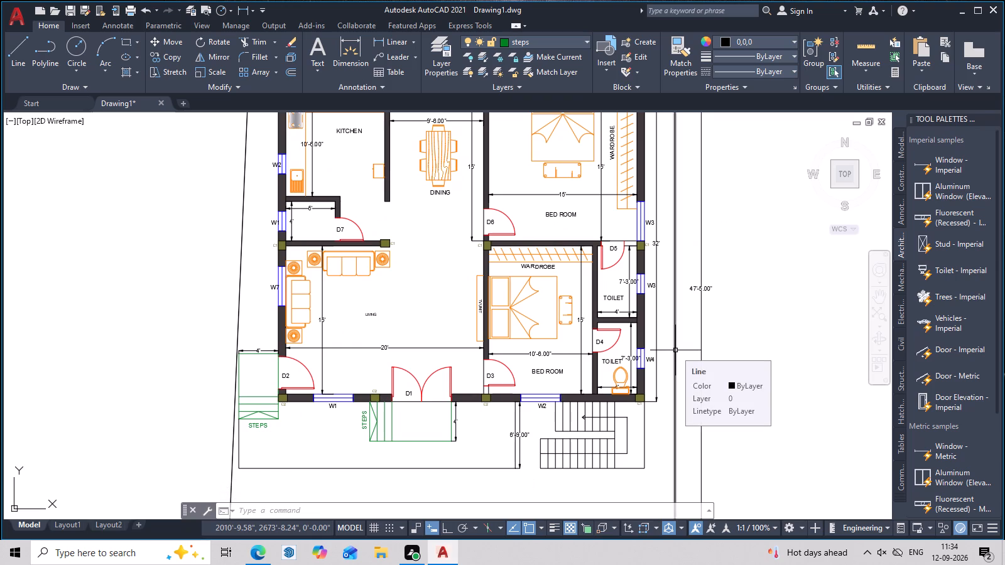
middle_click_drag(658, 355, 640, 218)
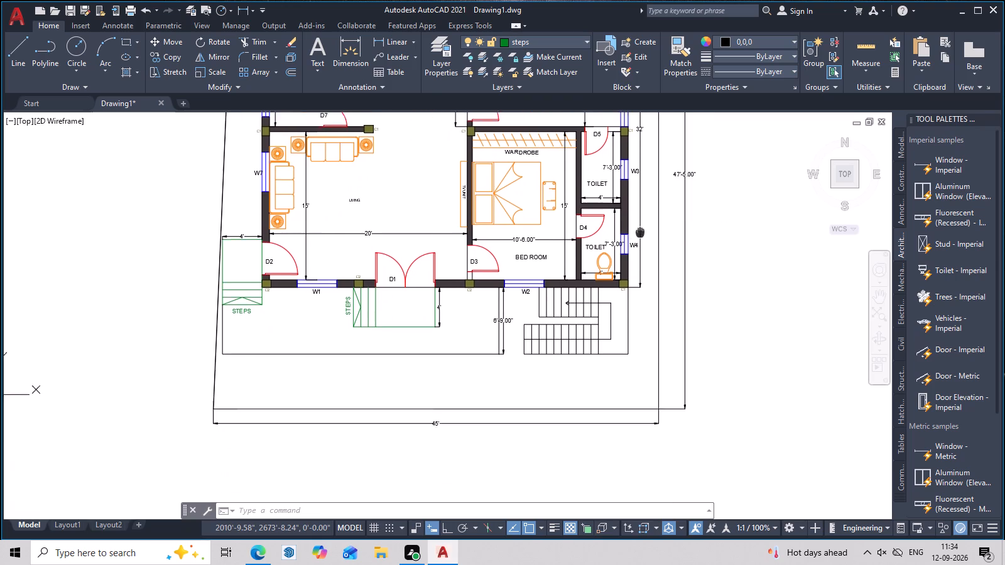
middle_click_drag(640, 218, 639, 205)
scroll(453, 355, "up", 2)
scroll(453, 355, "down", 2)
middle_click_drag(567, 338, 487, 431)
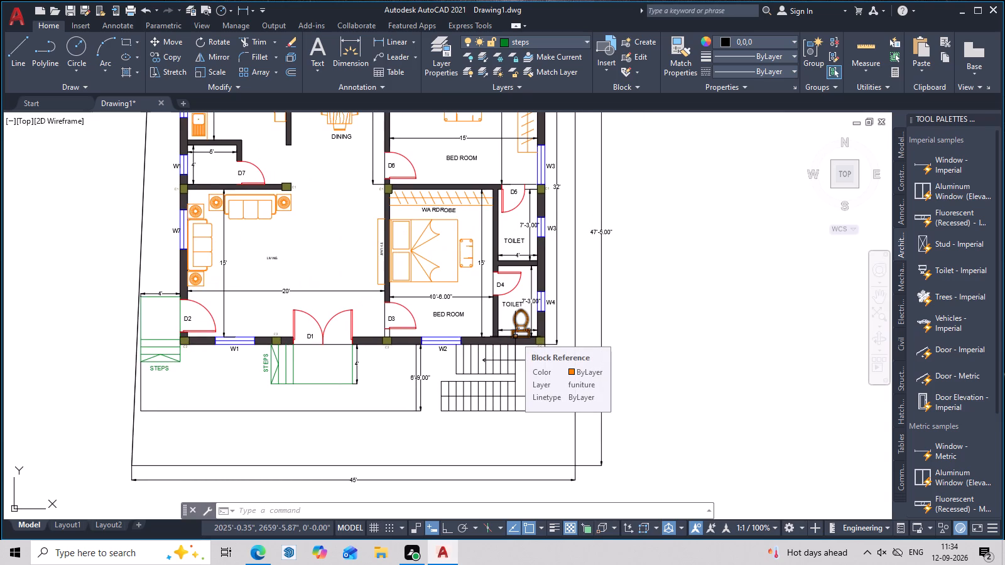
scroll(515, 336, "up", 2)
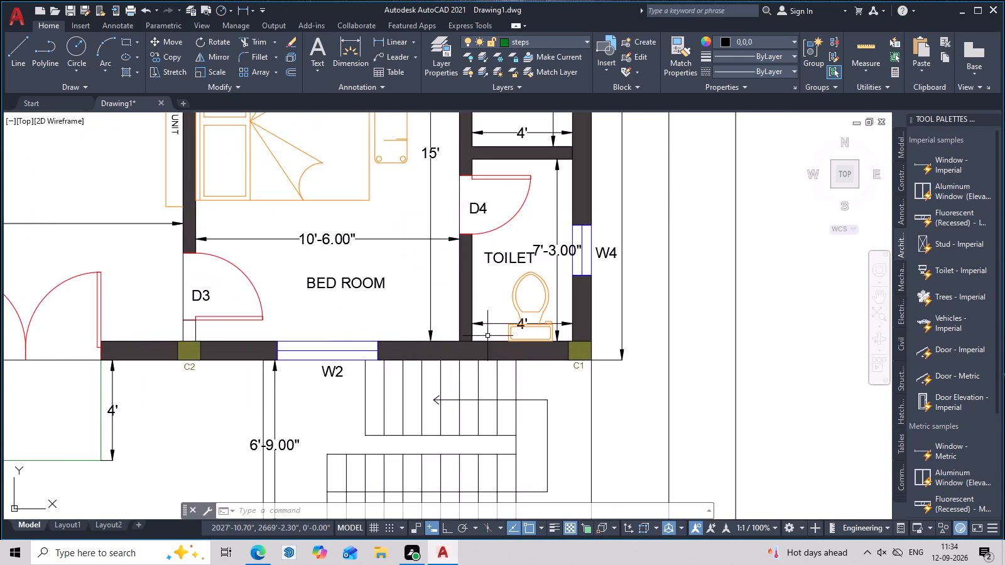
scroll(486, 336, "down", 2)
middle_click_drag(486, 336, 590, 302)
Load the ACAD_ISO02W100 (ISO dash) linetype from acadiso.lin into the drawing.
left_click(791, 53)
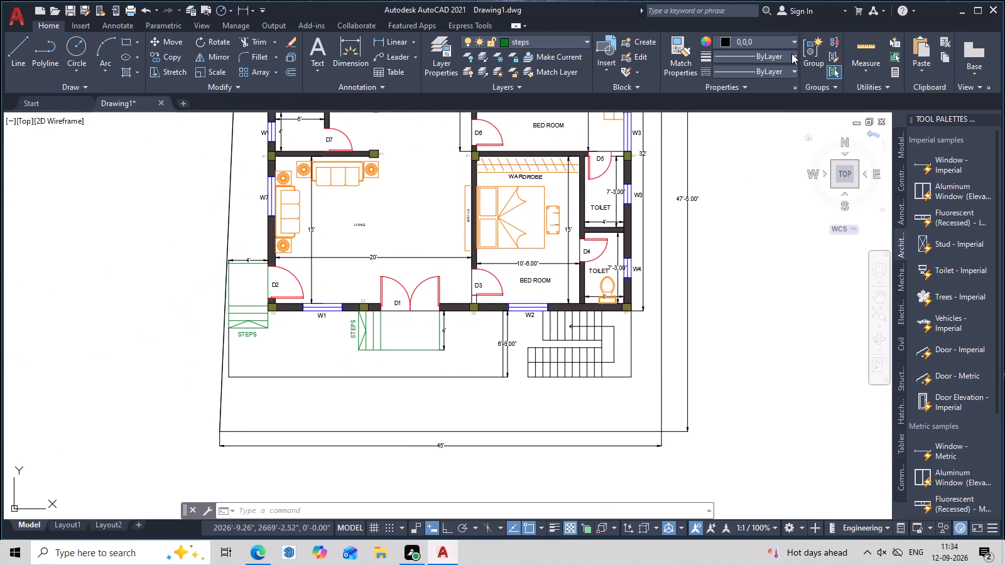
left_click(815, 189)
right_click(815, 189)
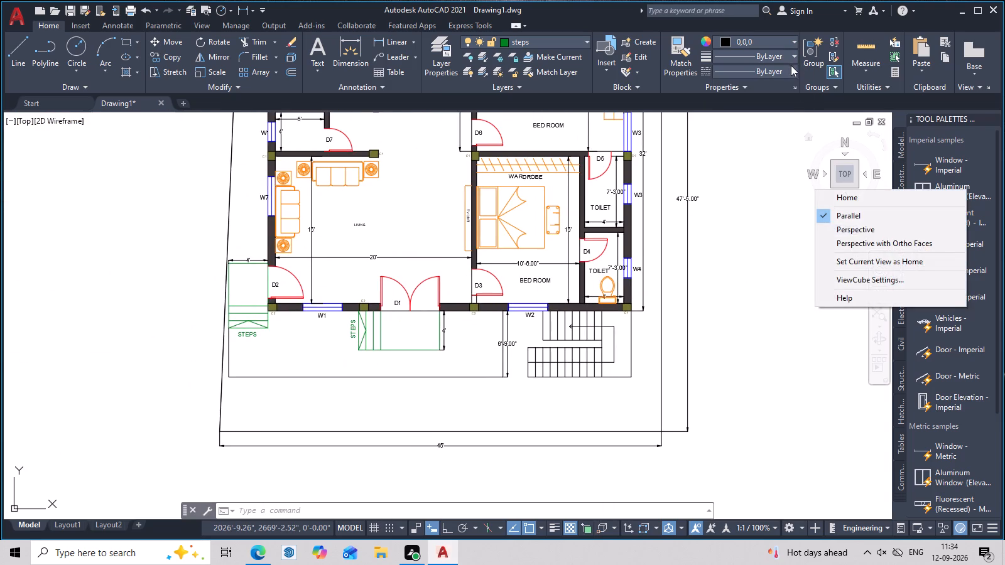
left_click(791, 65)
right_click(791, 65)
left_click(791, 65)
left_click(783, 72)
left_click(758, 134)
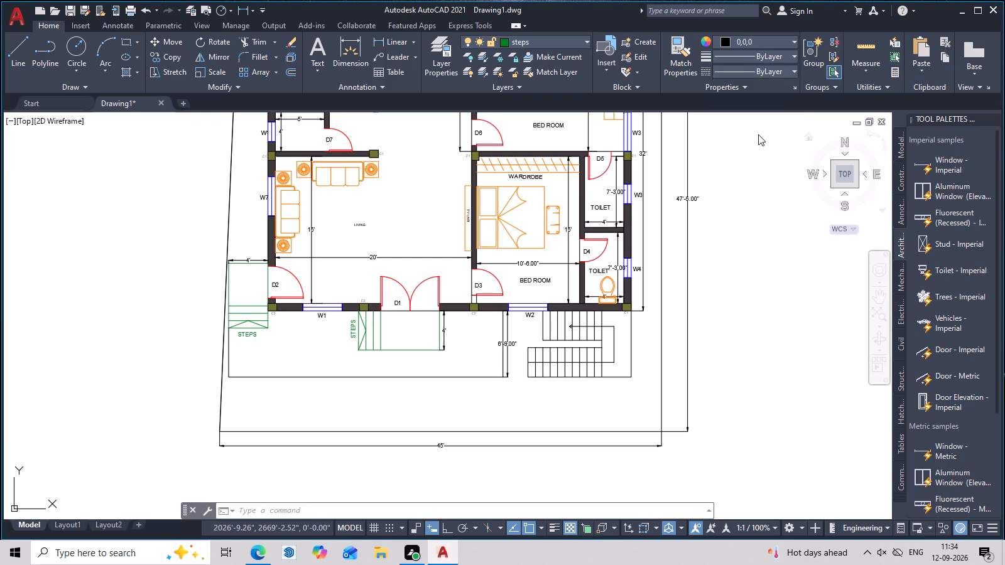
left_click(611, 171)
right_click(611, 171)
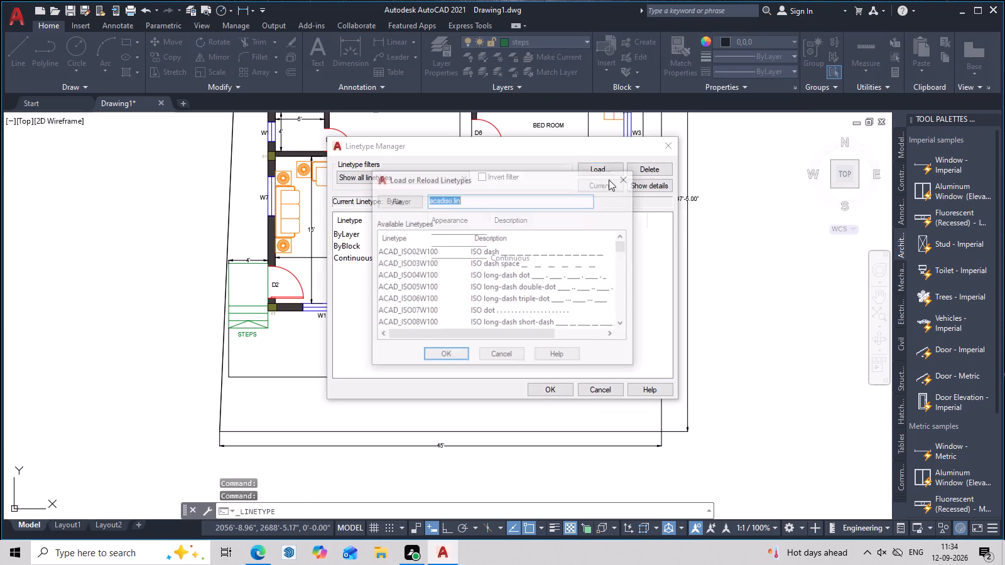
left_click(579, 253)
left_click(449, 355)
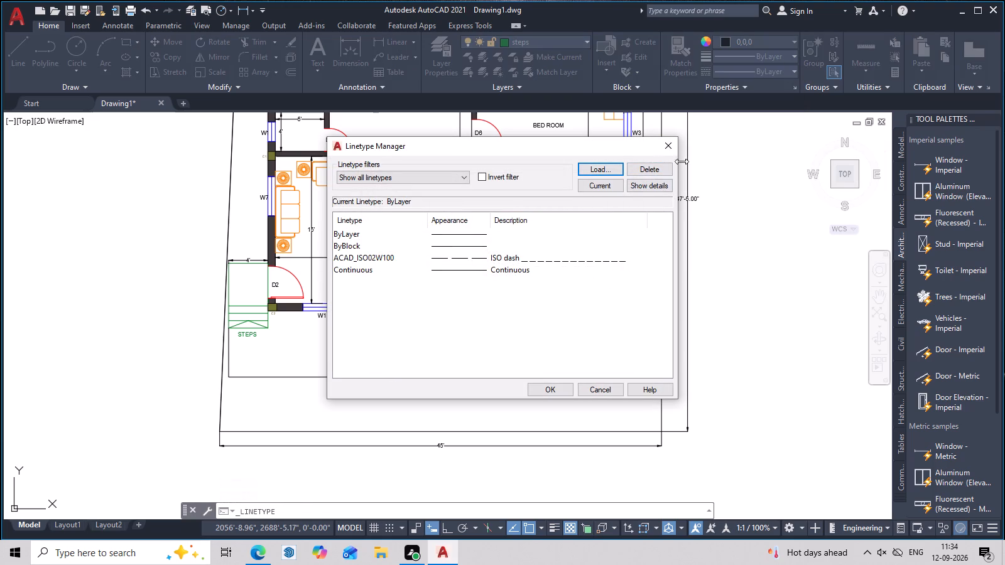
left_click(672, 145)
right_click(672, 145)
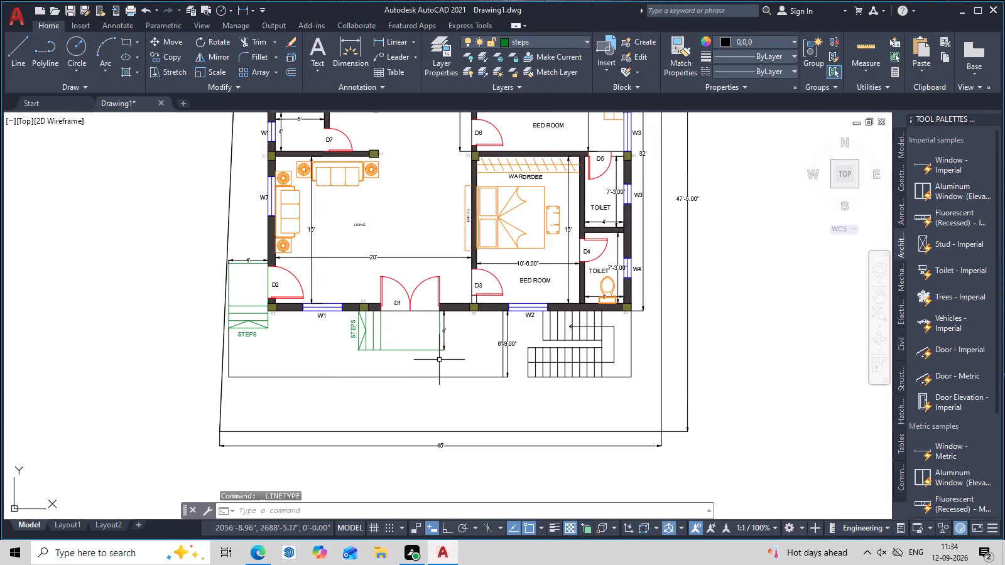
Set the colour of the three outline lines enclosing the front area around the entrance steps to 153,27,30.
scroll(439, 360, "up", 2)
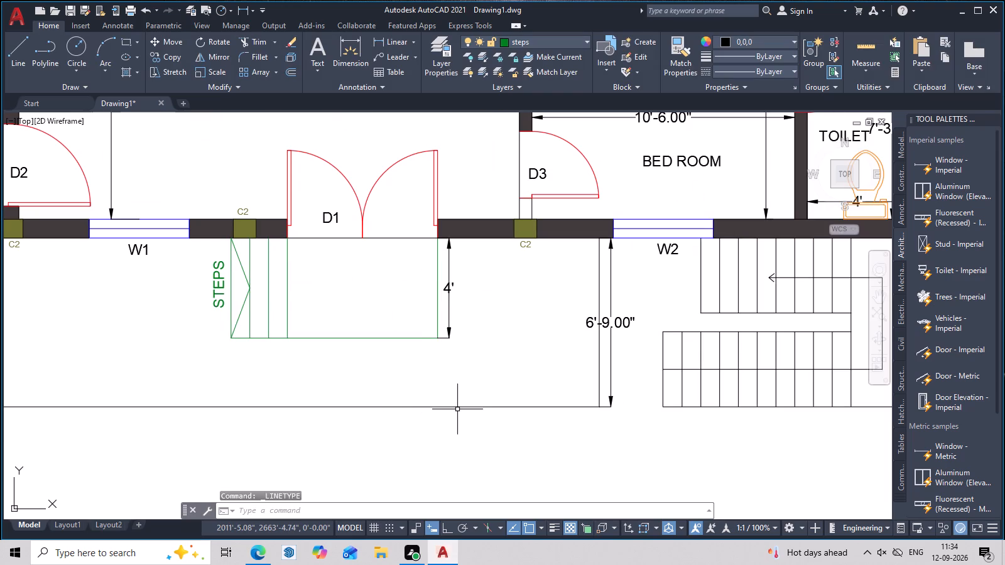
left_click(460, 407)
right_click(460, 407)
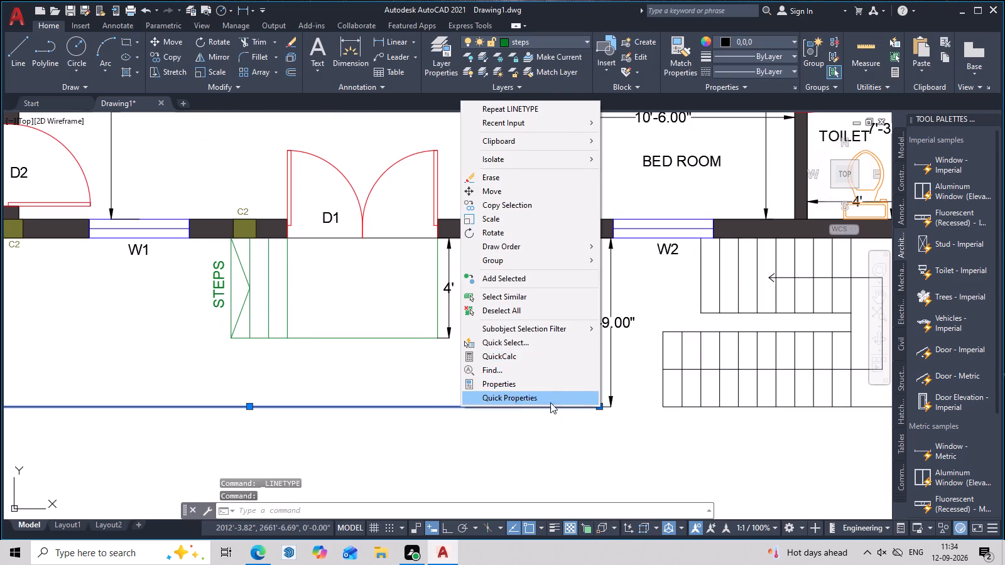
double_click(542, 421)
key("Escape")
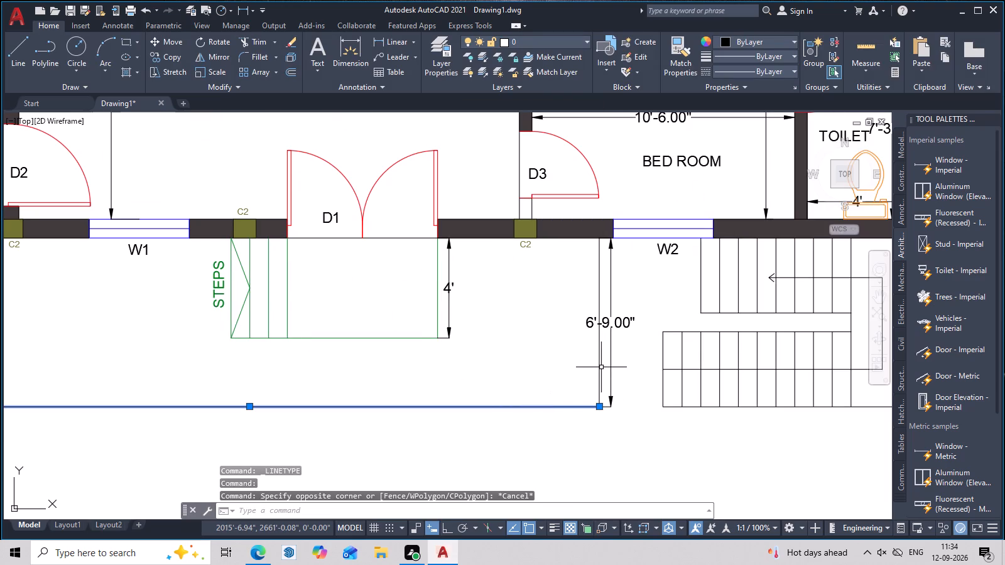
left_click(598, 367)
scroll(428, 380, "down", 3)
middle_click_drag(356, 385, 488, 385)
scroll(472, 382, "up", 3)
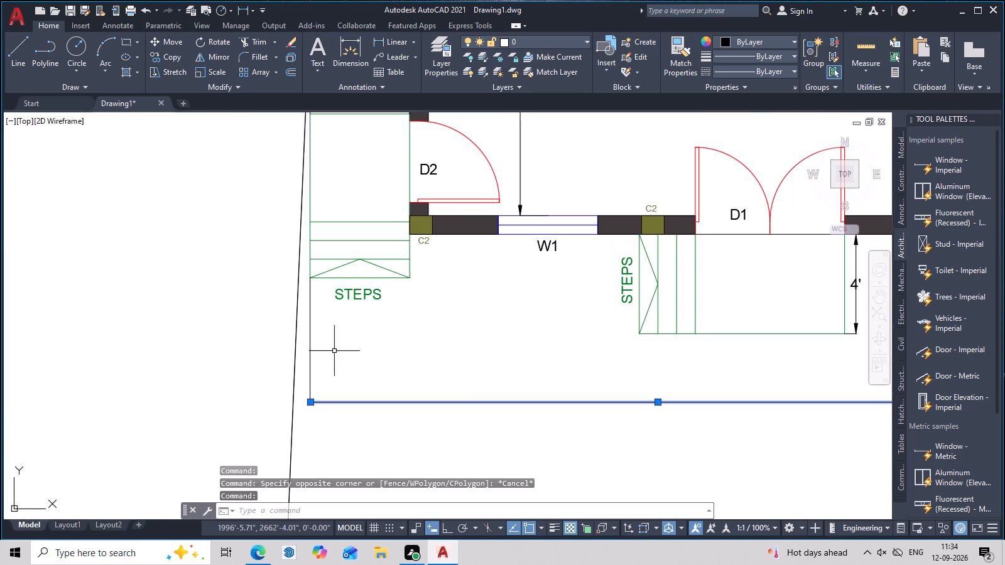
left_click(308, 355)
right_click(308, 355)
left_click(358, 367)
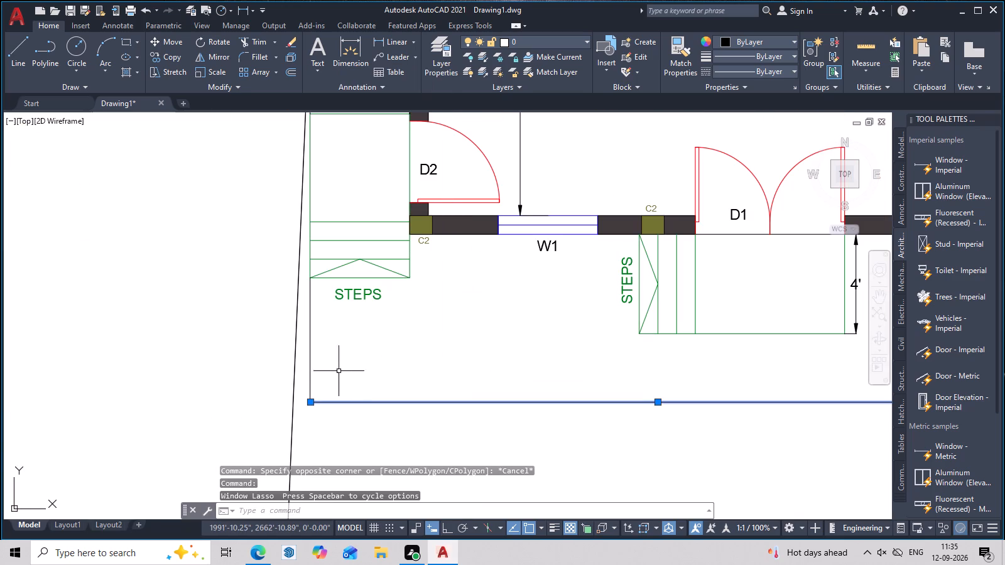
left_click(311, 363)
right_click(311, 363)
middle_click_drag(336, 347, 343, 365)
key("Escape")
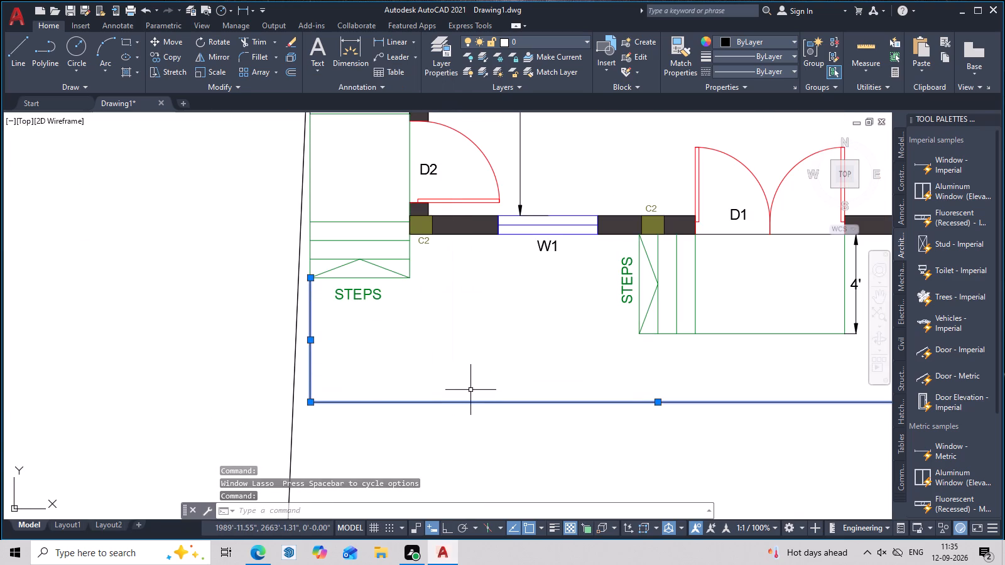
middle_click_drag(346, 257, 414, 330)
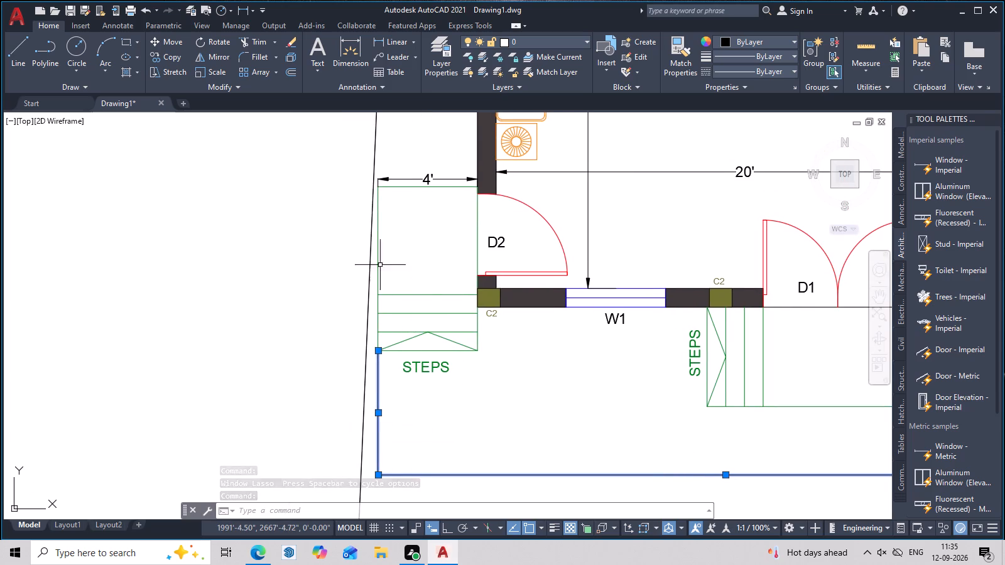
left_click(379, 260)
right_click(379, 260)
key("Escape")
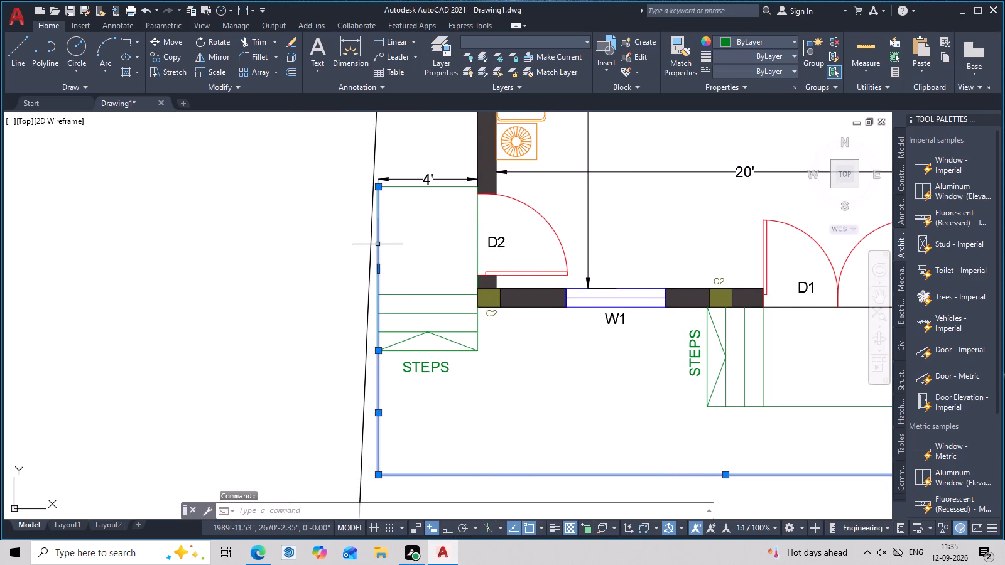
left_click(378, 244, "shift")
scroll(432, 300, "down", 1)
middle_click_drag(464, 345, 380, 318)
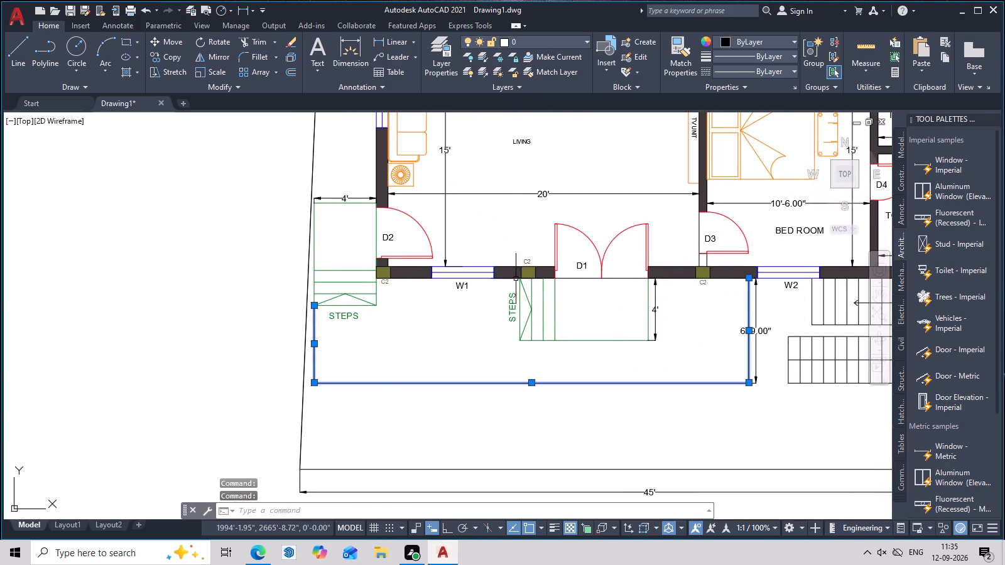
left_click(766, 37)
right_click(766, 37)
left_click(762, 38)
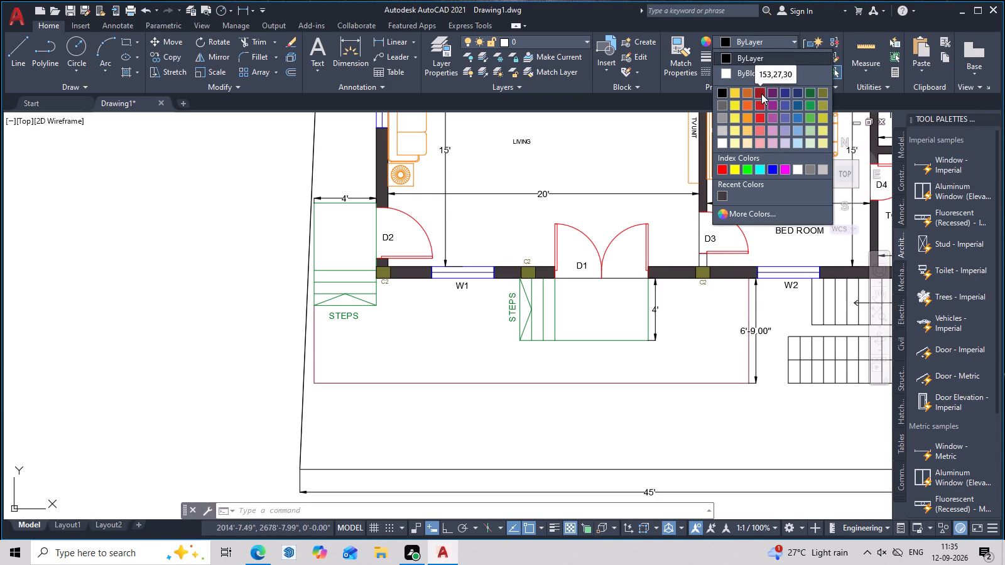
double_click(761, 94)
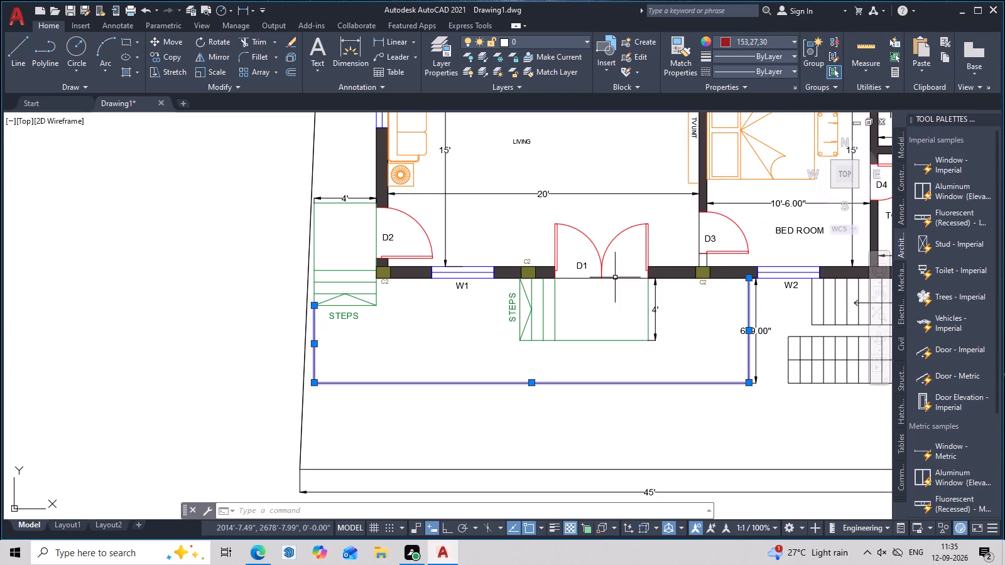
Assign the ACAD_ISO02W100 dashed linetype to the three selected front outline lines.
double_click(792, 67)
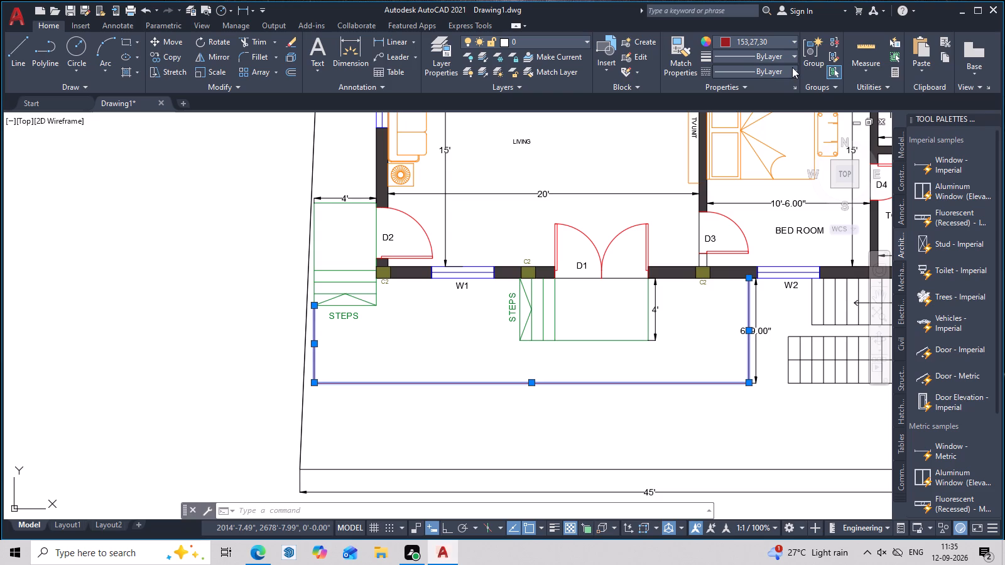
left_click(791, 68)
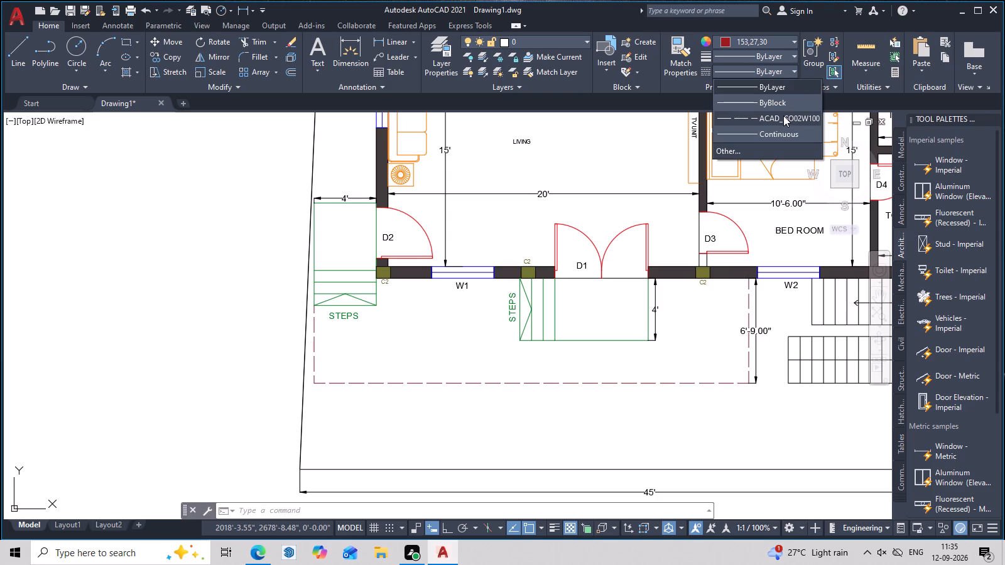
left_click(783, 116)
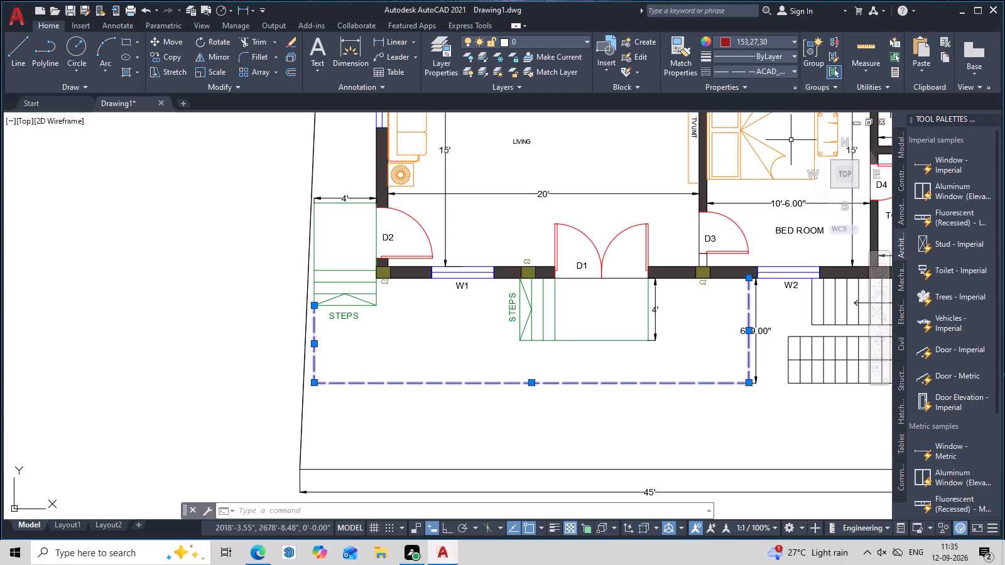
key("Escape")
Change the outer edge line of the side steps by door D2 to colour 153,27,30.
middle_click_drag(487, 343, 568, 343)
scroll(423, 269, "up", 1)
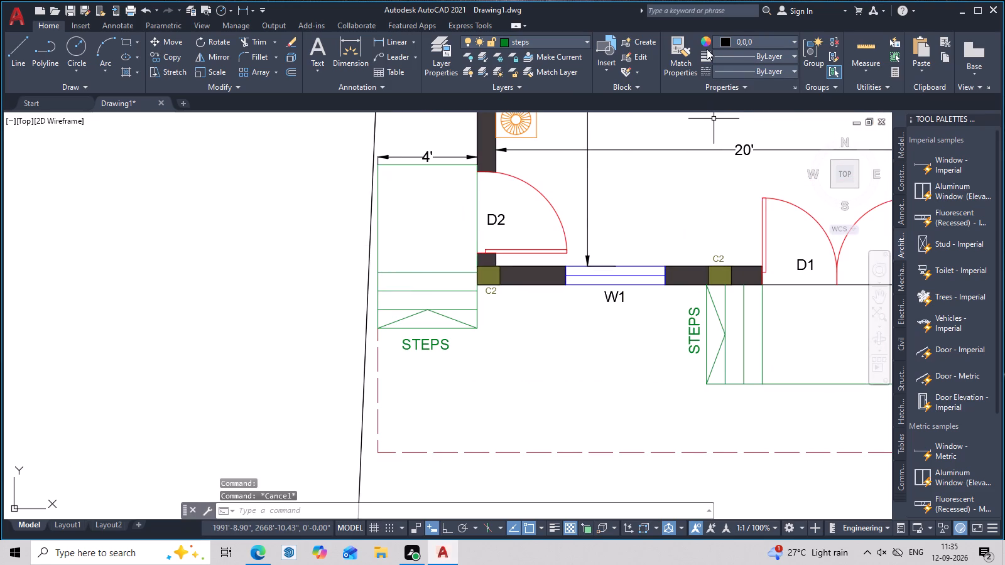
left_click(378, 222)
left_click(780, 41)
right_click(780, 41)
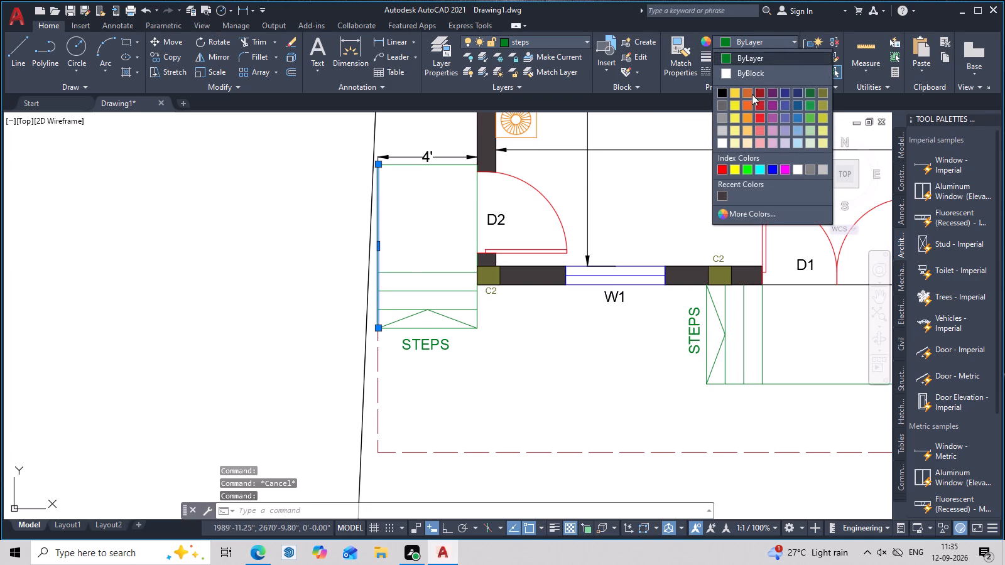
left_click(761, 92)
right_click(761, 92)
key("Escape")
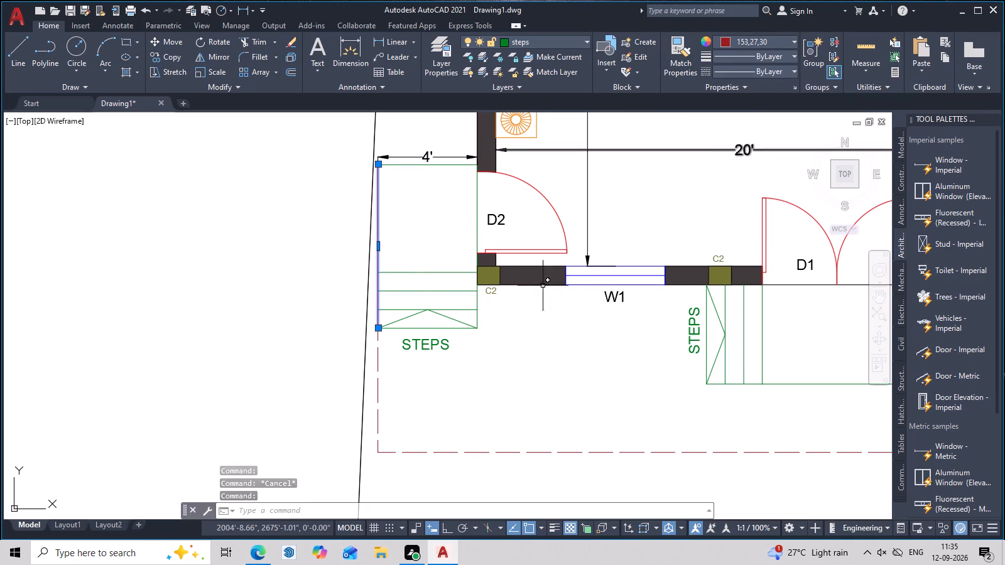
scroll(523, 295, "down", 1)
key("Escape")
Edit the lower toilet's label to read TOILET 02 and widen its text box so it fits on one line.
scroll(514, 318, "down", 1)
middle_click_drag(556, 326, 441, 321)
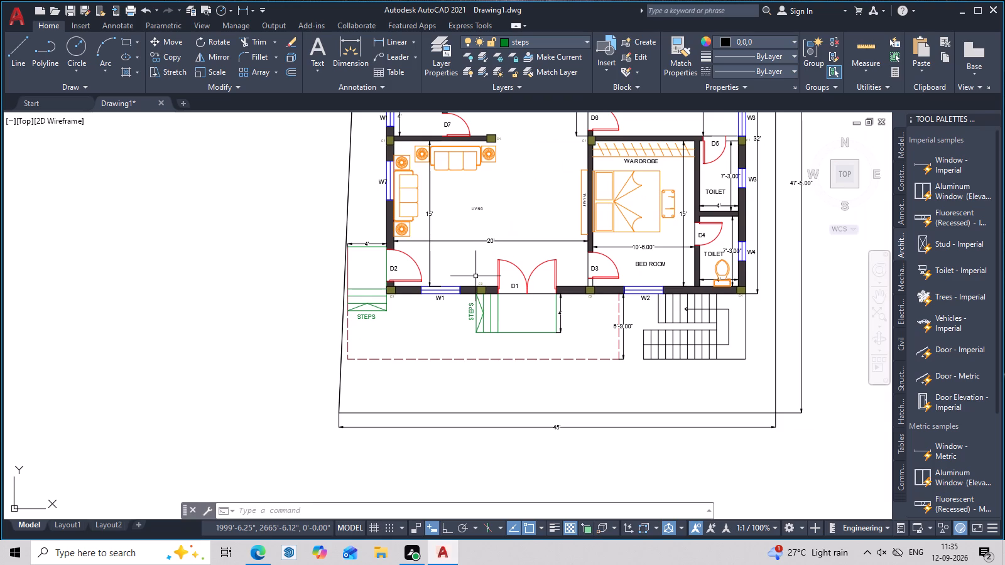
scroll(773, 262, "up", 3)
scroll(652, 237, "up", 3)
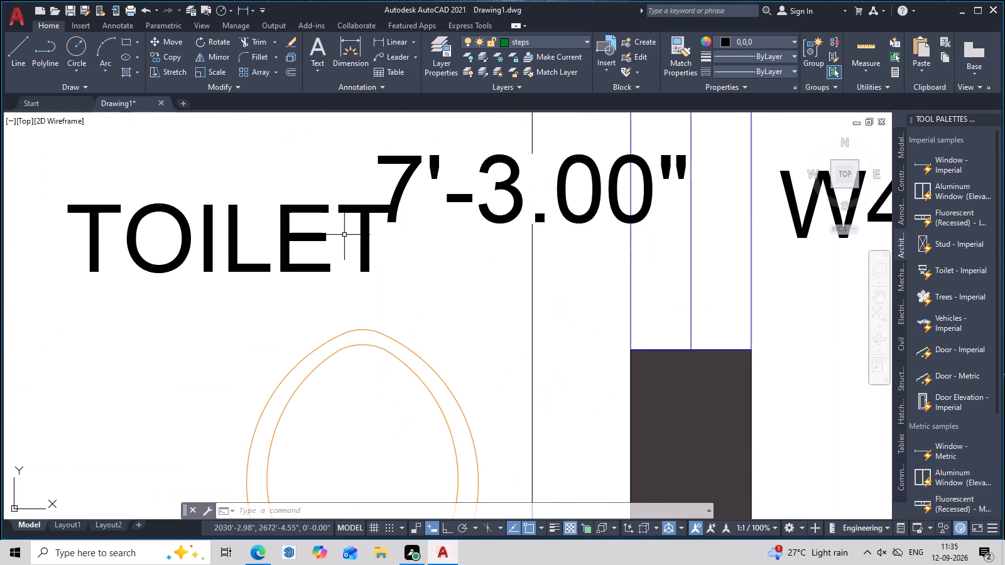
left_click(359, 235)
right_click(359, 235)
double_click(359, 235)
left_click(360, 235)
key("Escape")
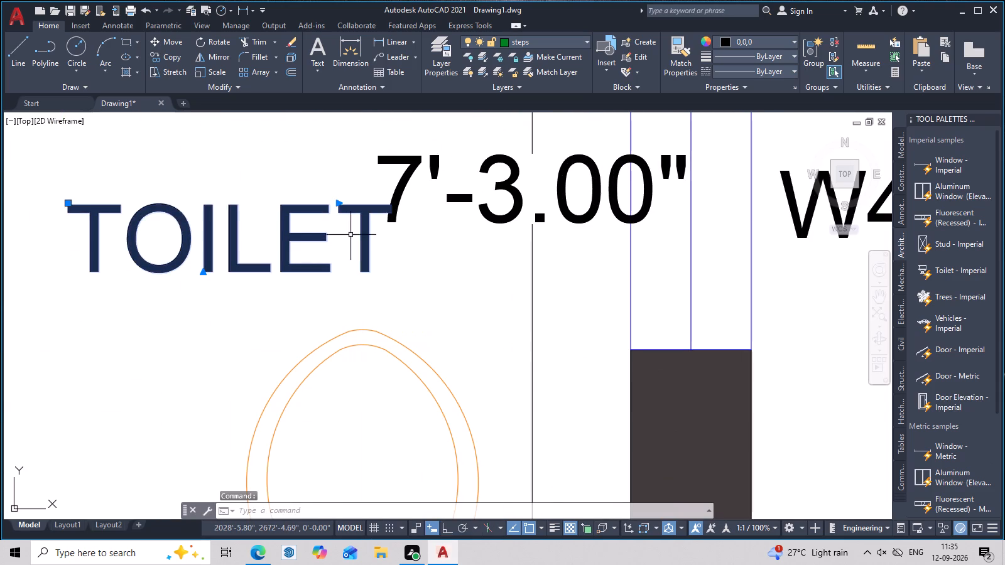
triple_click(323, 239)
left_click(323, 239)
left_click(372, 236)
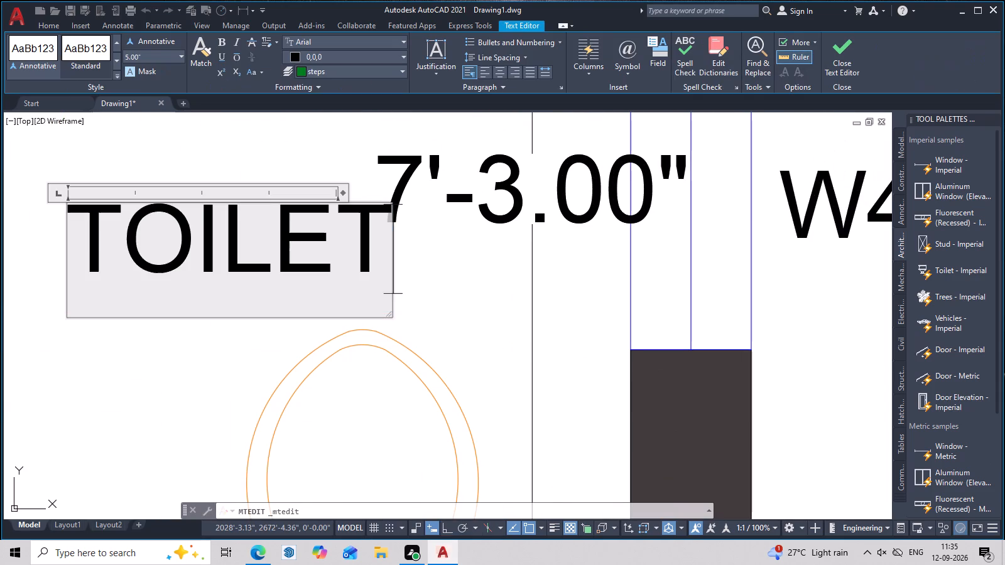
key("space")
type("2")
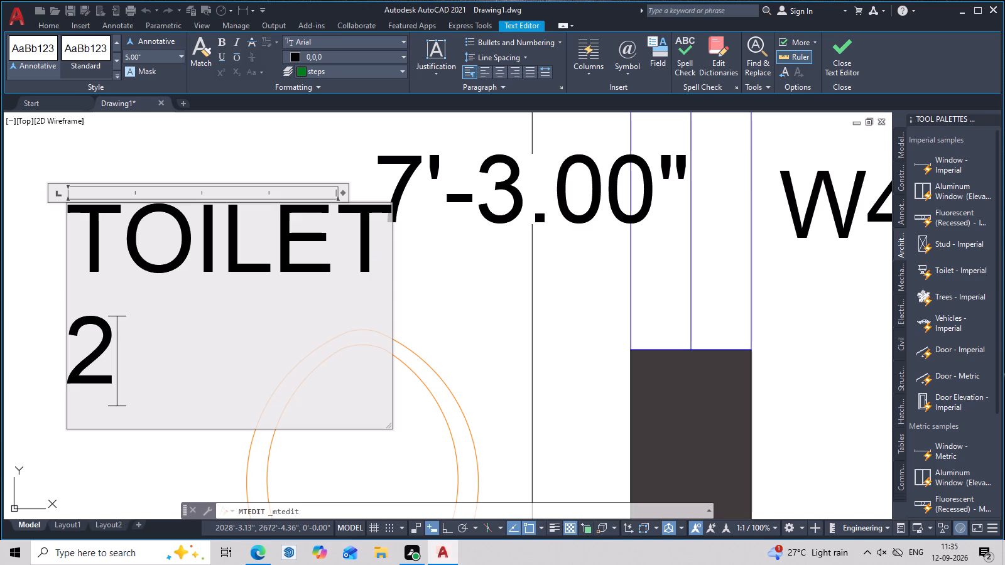
left_click_drag(391, 282, 548, 274)
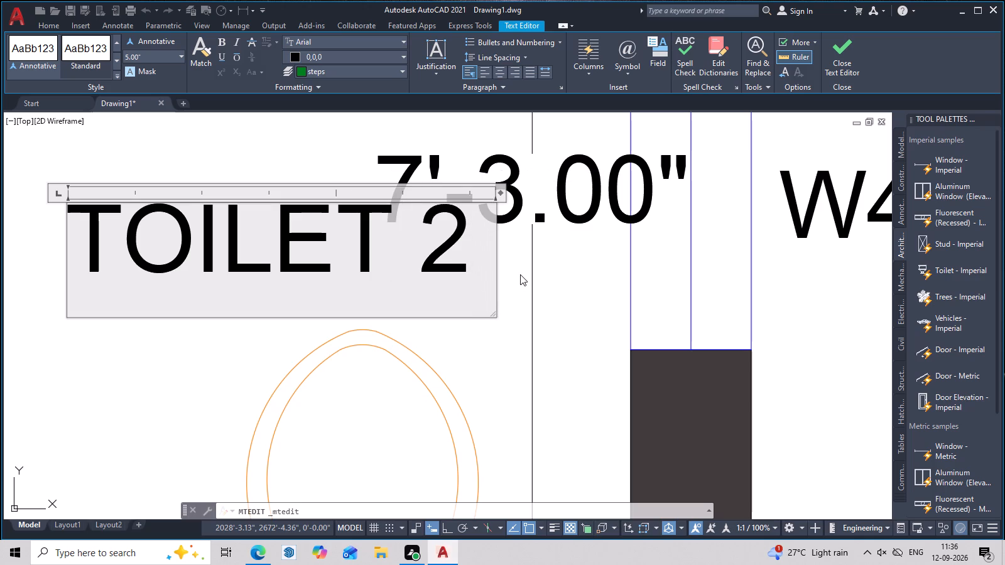
key("BackSpace")
type("02")
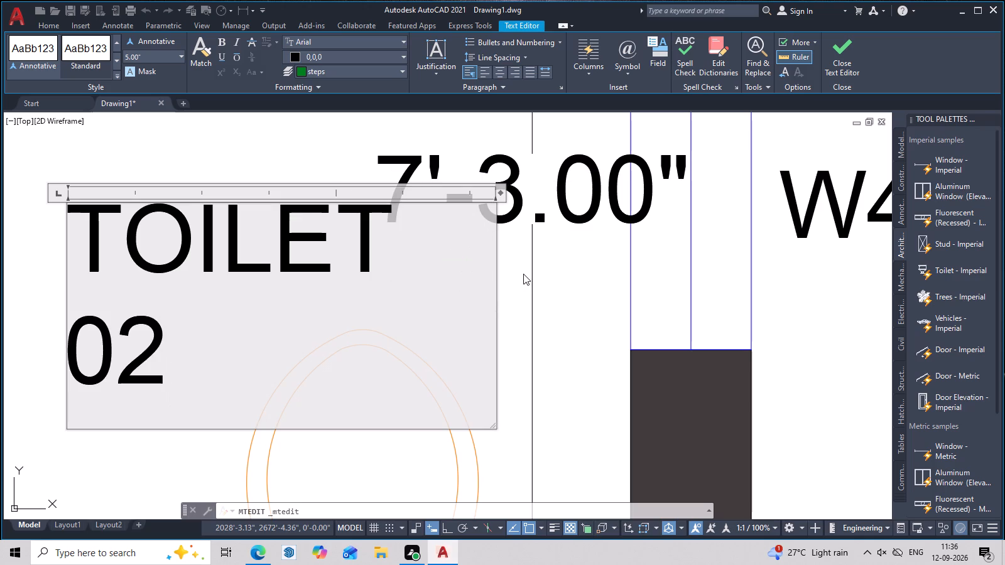
left_click(495, 275)
right_click(495, 275)
left_click_drag(495, 275, 508, 275)
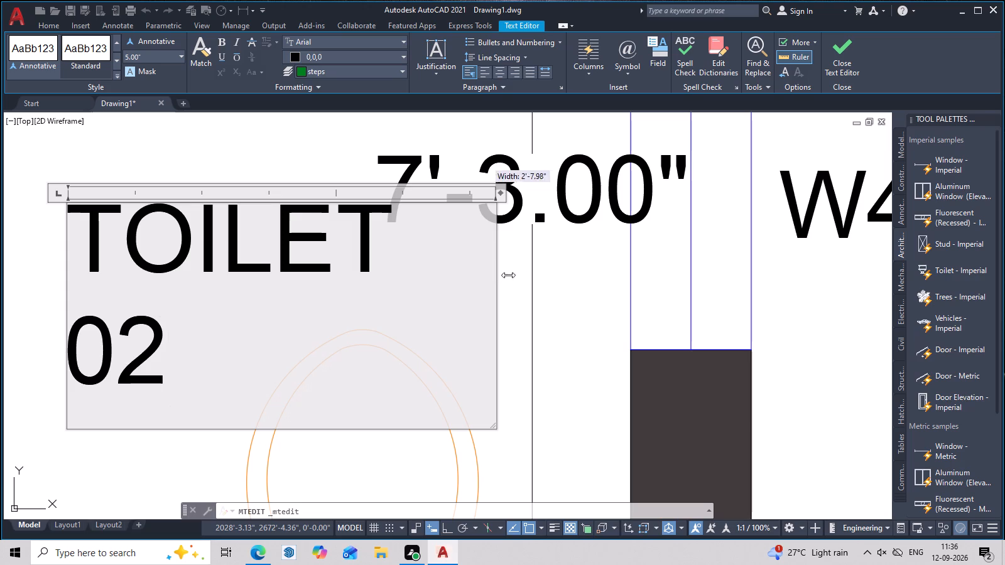
left_click_drag(508, 275, 560, 272)
left_click(415, 325)
right_click(415, 325)
key("Escape")
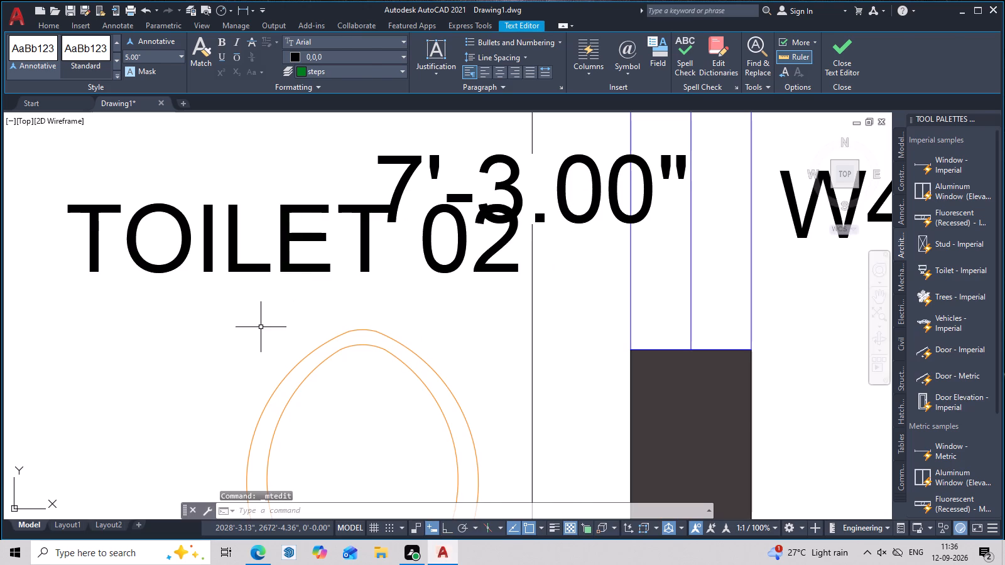
Move the TOILET 02 label slightly left and down in the lower toilet, clear of the 7'-3.00" dimension.
left_click(297, 254)
right_click(271, 261)
left_click(271, 261)
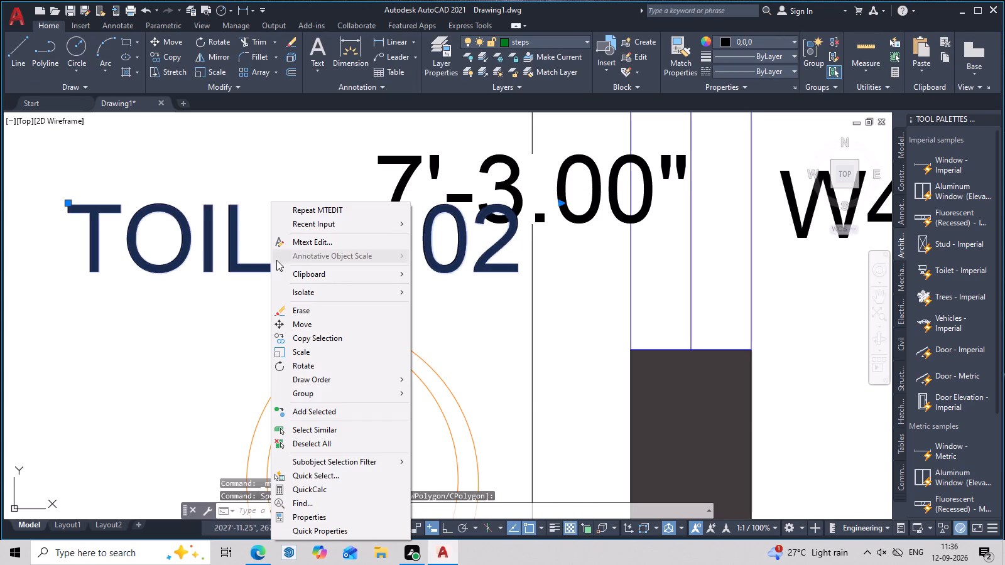
left_click(232, 308)
type("M")
key("space")
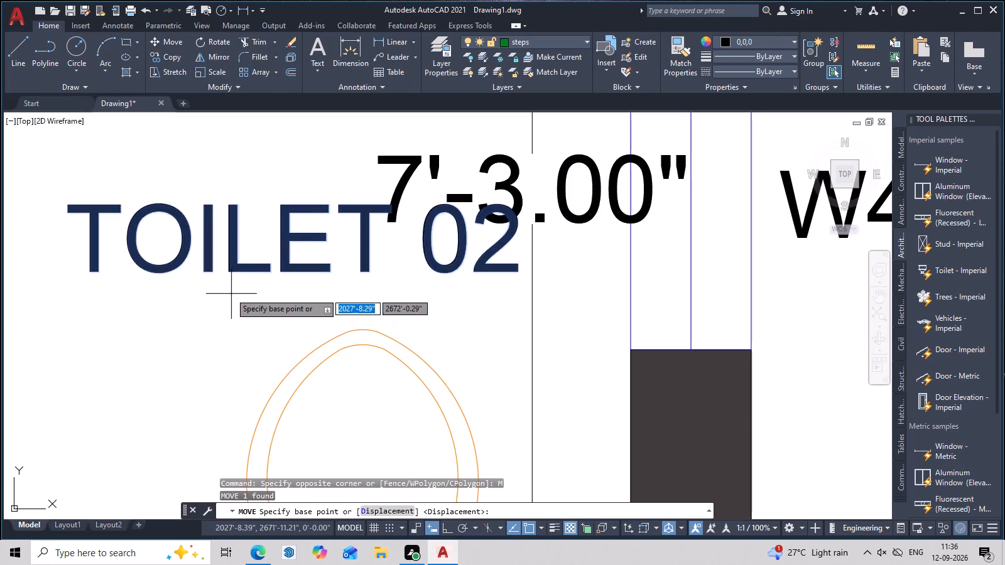
left_click(96, 266)
scroll(57, 265, "down", 3)
middle_click_drag(55, 265, 99, 266)
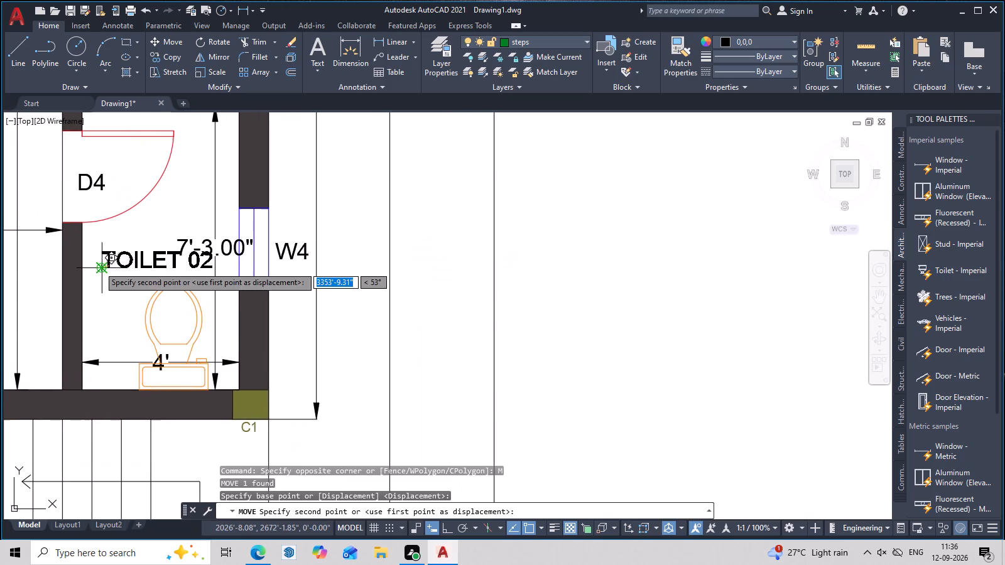
left_click(96, 279)
right_click(96, 279)
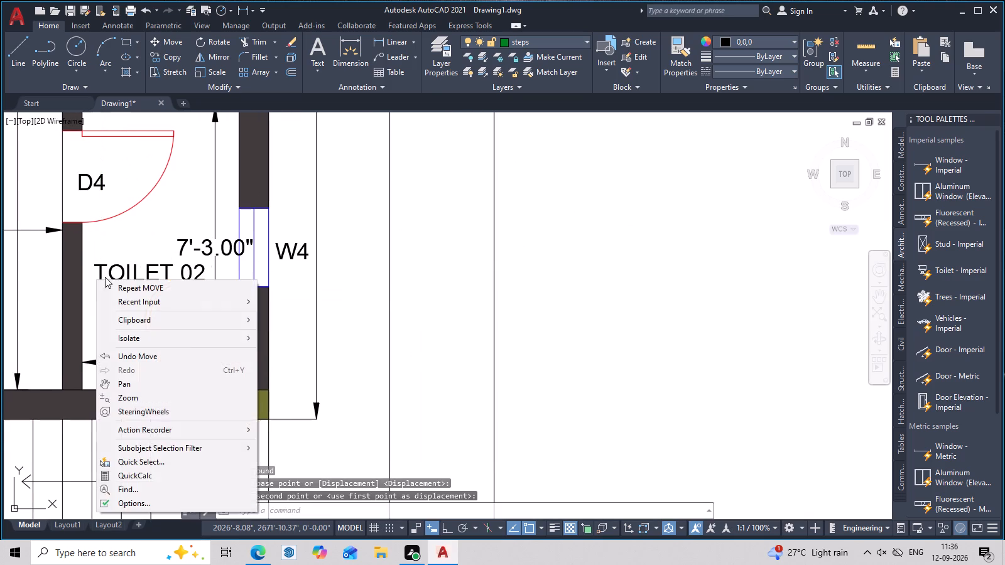
key("Escape")
Edit the upper toilet's label to read TOILET 01.
scroll(154, 235, "down", 2)
middle_click_drag(161, 242, 202, 314)
scroll(183, 257, "up", 2)
middle_click_drag(182, 248, 192, 330)
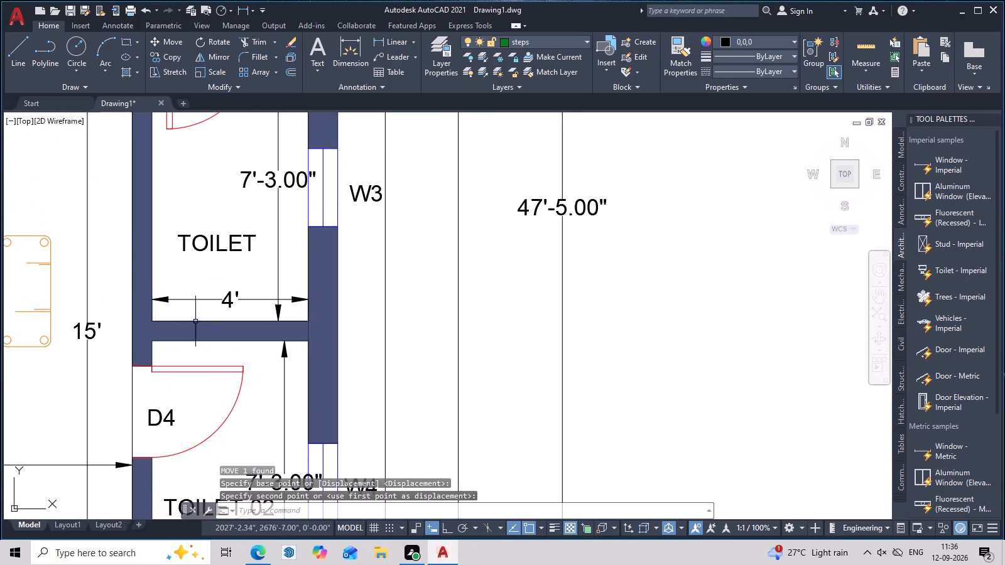
left_click(209, 244)
right_click(209, 244)
double_click(209, 244)
left_click(209, 244)
key("Escape")
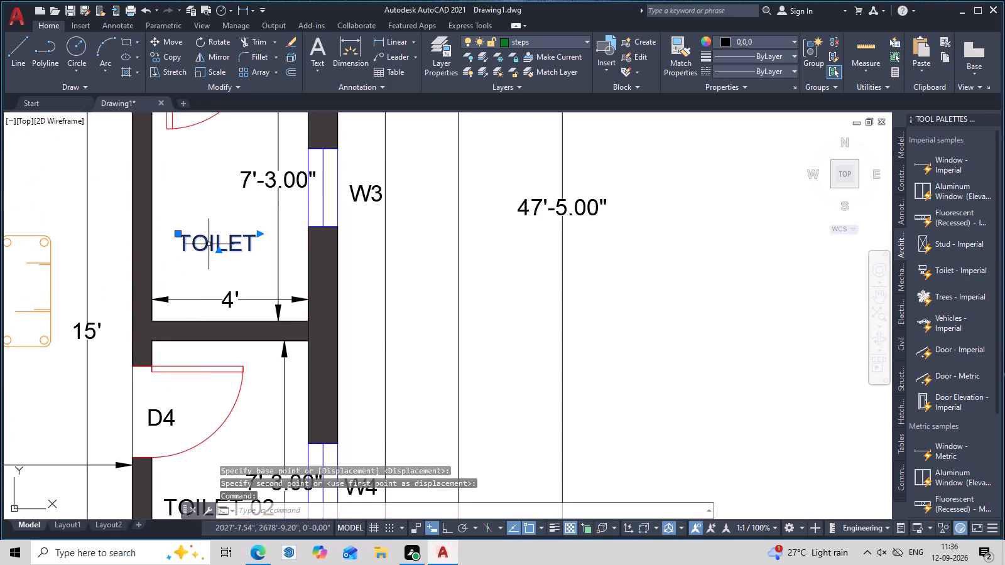
double_click(195, 244)
right_click(195, 244)
left_click(195, 244)
left_click(175, 231)
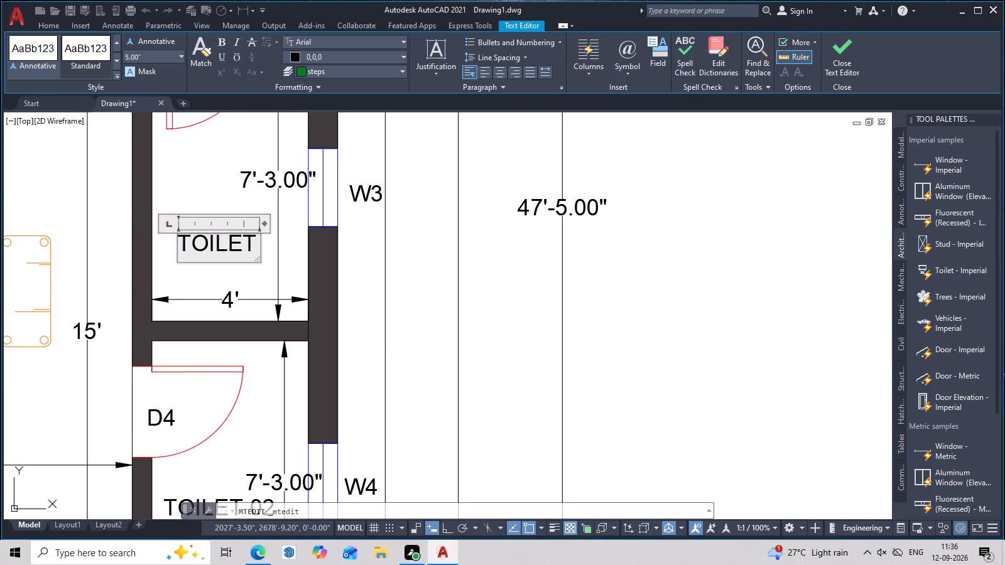
left_click(249, 245)
right_click(249, 245)
left_click(244, 247)
left_click(251, 247)
key("space")
type("01")
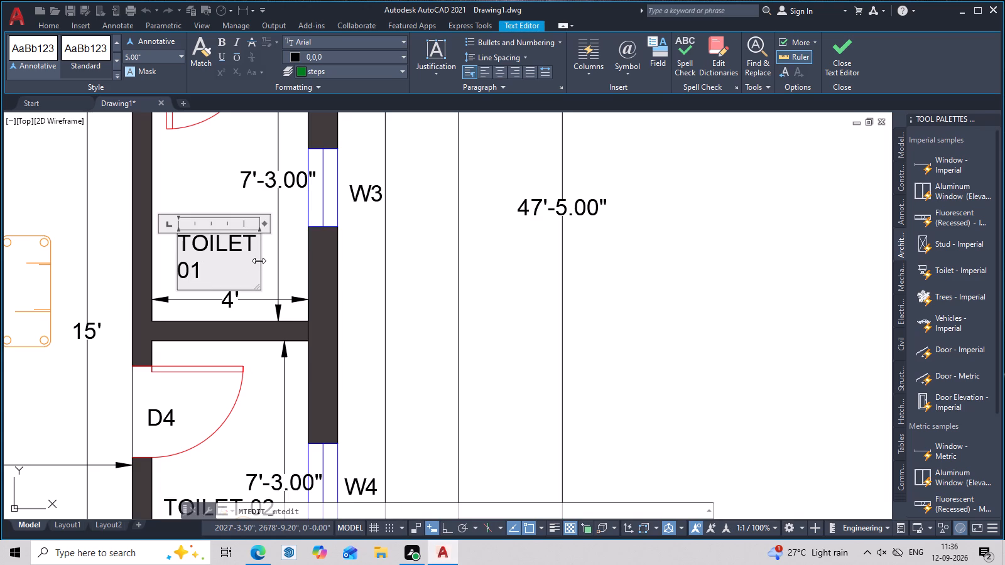
Widen the TOILET 01 label's text box so the text fits on one line, and finish editing the text.
left_click(259, 261)
right_click(259, 261)
left_click_drag(259, 261, 290, 262)
left_click(290, 262)
left_click(291, 263)
key("Escape")
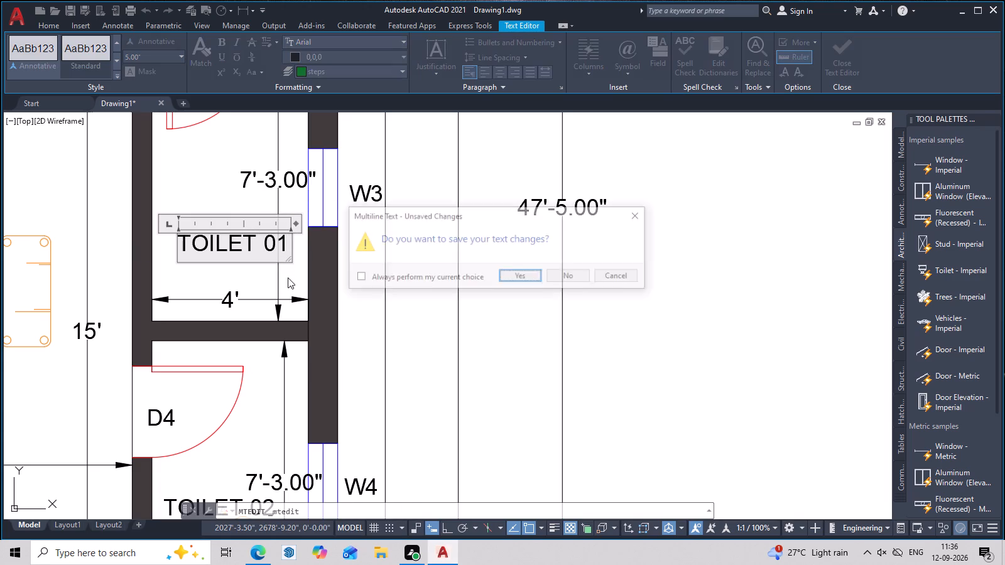
left_click(288, 277)
right_click(288, 277)
left_click(637, 215)
right_click(637, 215)
left_click(637, 215)
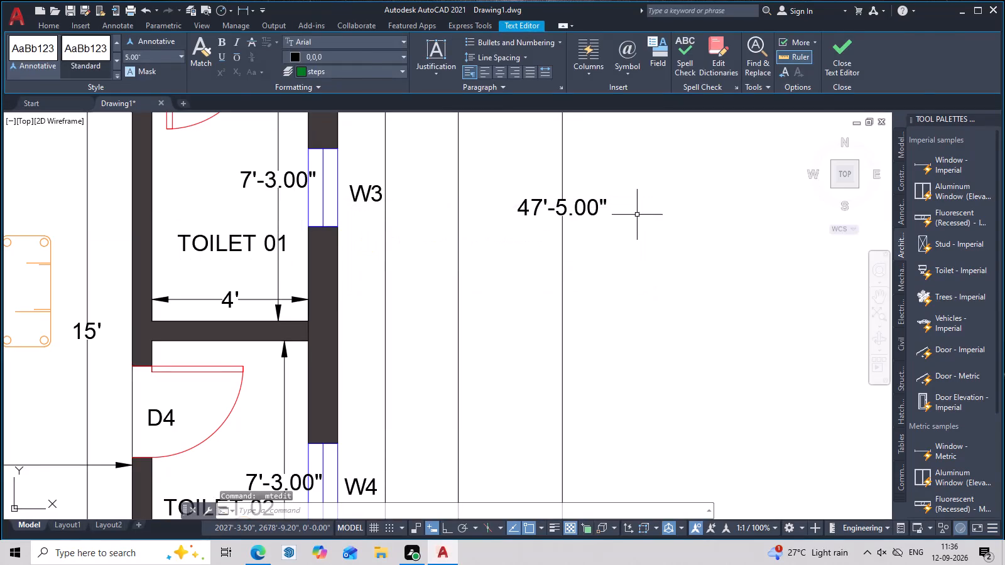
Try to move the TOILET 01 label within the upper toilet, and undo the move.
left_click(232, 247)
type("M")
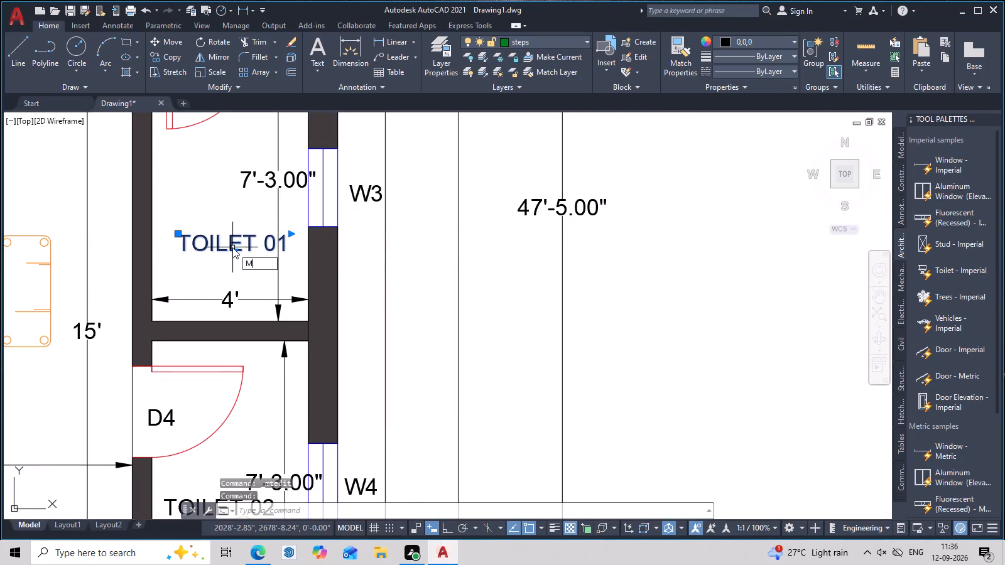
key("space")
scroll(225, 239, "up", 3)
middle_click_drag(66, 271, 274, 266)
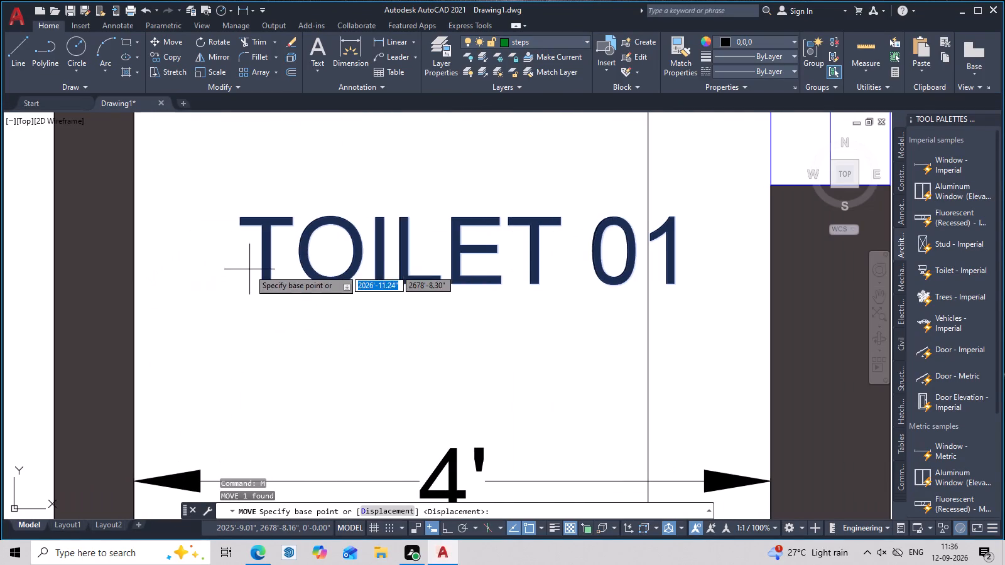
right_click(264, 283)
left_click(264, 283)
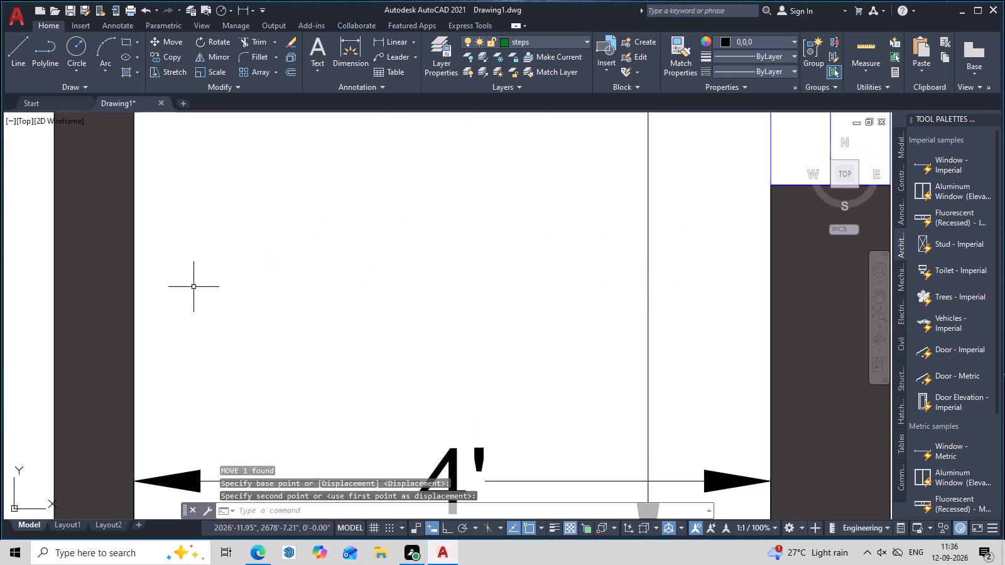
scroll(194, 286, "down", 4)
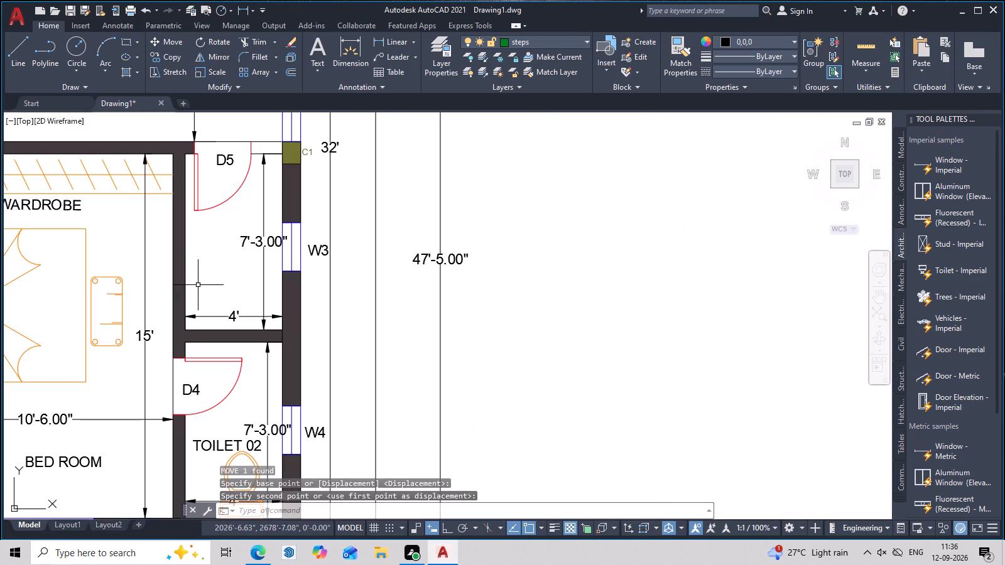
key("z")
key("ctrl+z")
Move the TOILET 01 label left toward the bedroom-side wall of the upper toilet, clear of the vertical 7'-3.00" dimension line.
scroll(269, 277, "down", 1)
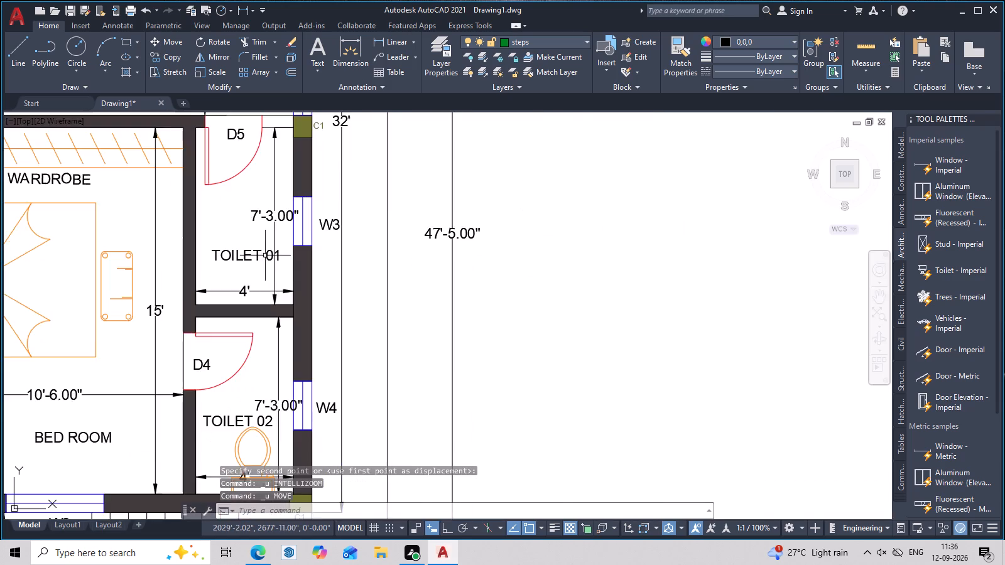
scroll(261, 253, "up", 2)
middle_click_drag(370, 254, 632, 254)
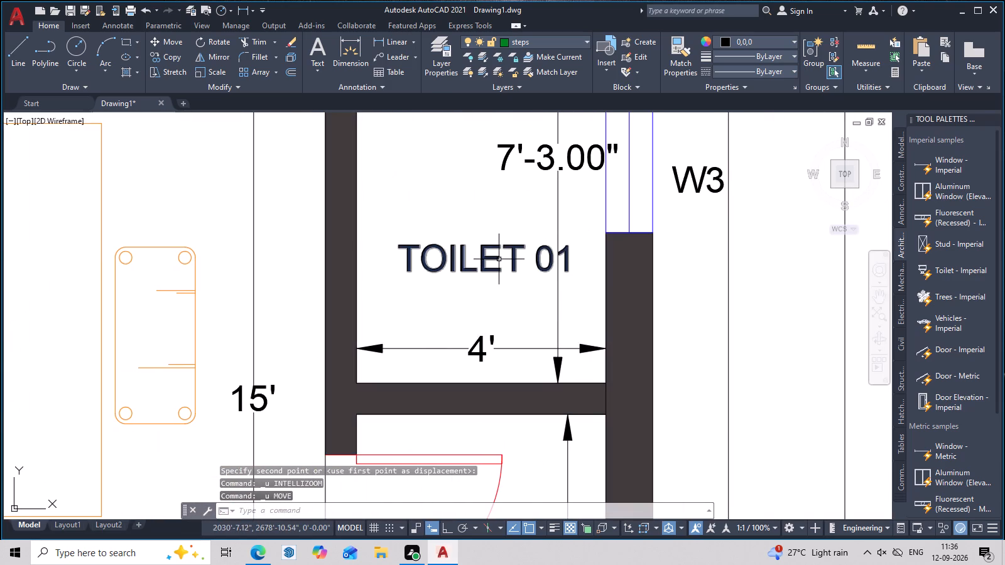
left_click(489, 269)
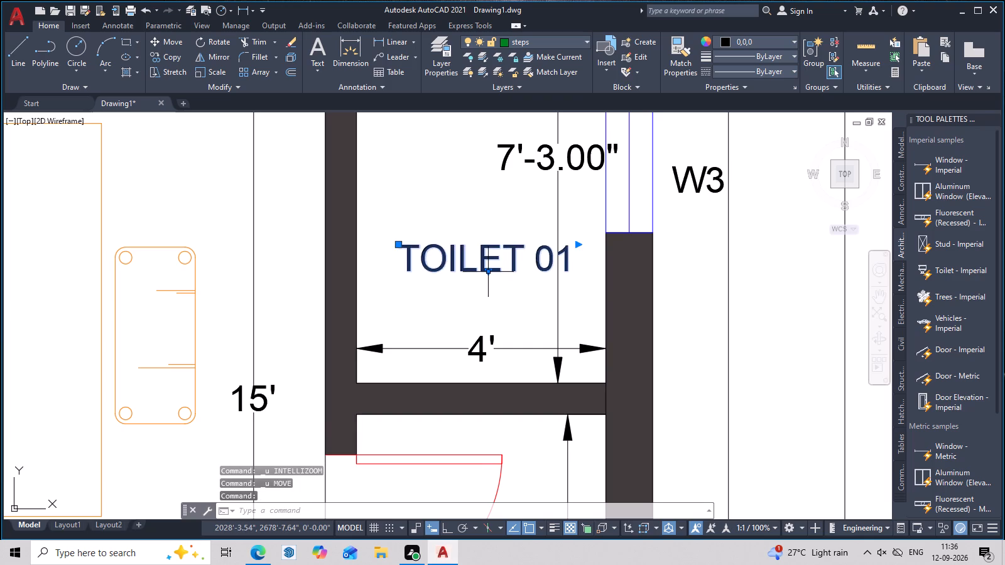
type("M")
key("space")
scroll(412, 269, "up", 3)
double_click(392, 276)
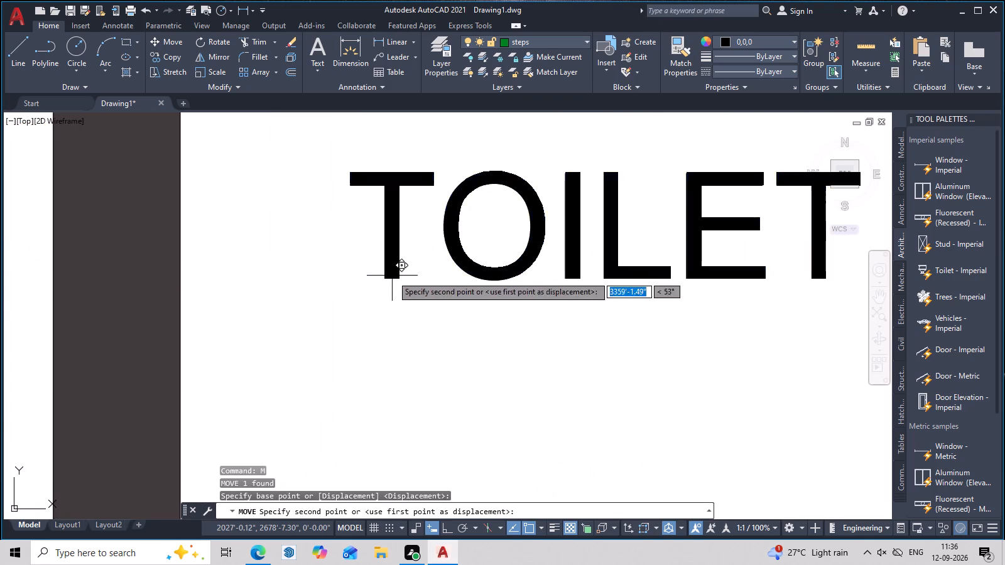
left_click(260, 277)
scroll(327, 279, "down", 3)
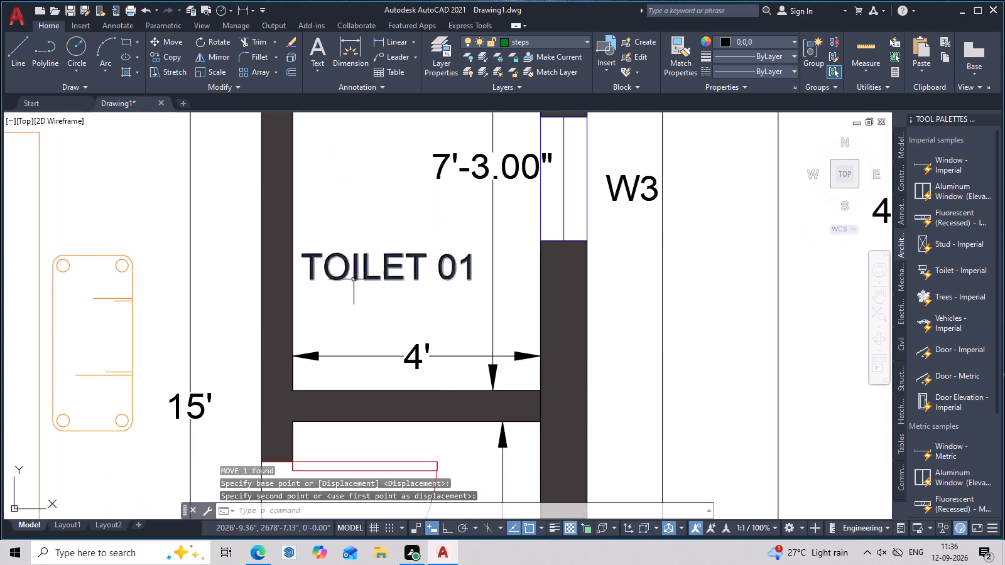
scroll(354, 279, "down", 1)
middle_click_drag(430, 288, 530, 293)
scroll(535, 293, "down", 2)
middle_click_drag(624, 313, 649, 348)
key("Escape")
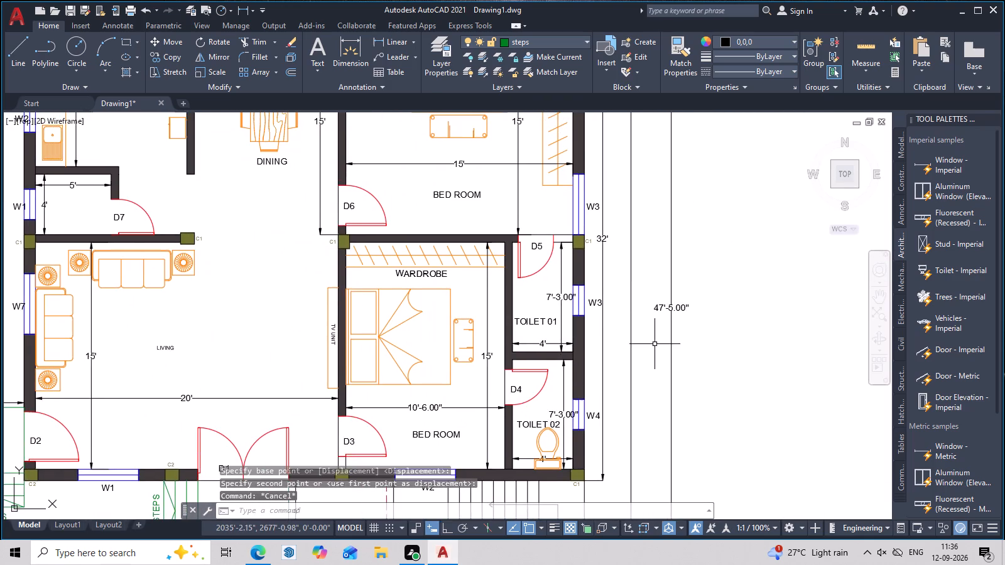
scroll(655, 343, "down", 3)
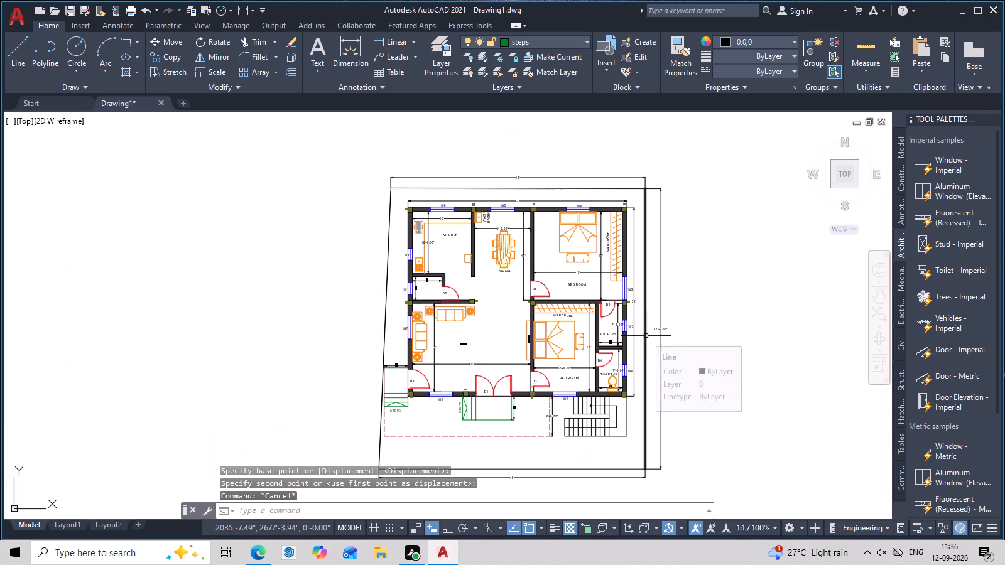
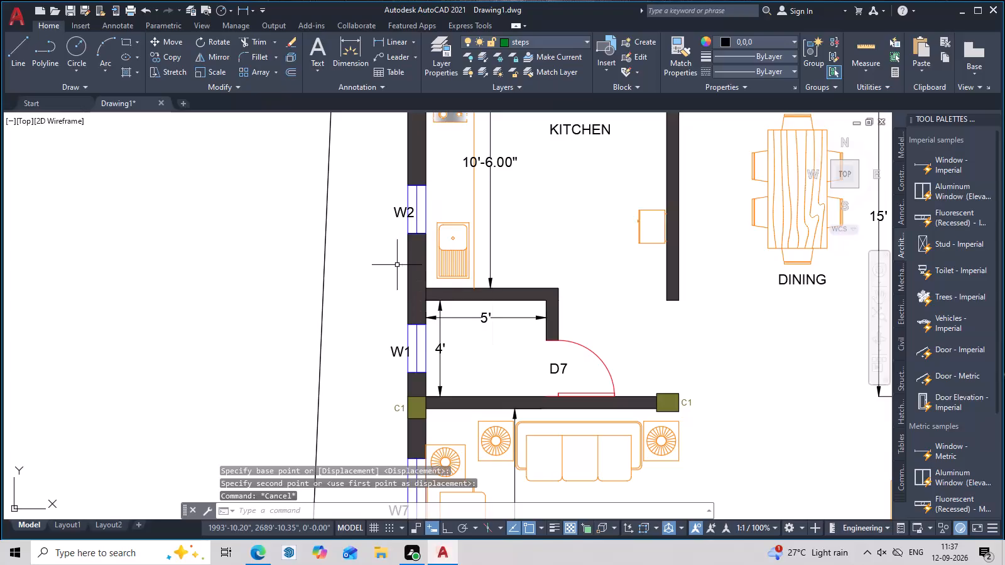
Examine the house floor plan from the kitchen and dining area to the front steps, staircase and living room.
middle_click_drag(589, 283, 417, 350)
scroll(504, 313, "down", 1)
middle_click_drag(509, 312, 477, 314)
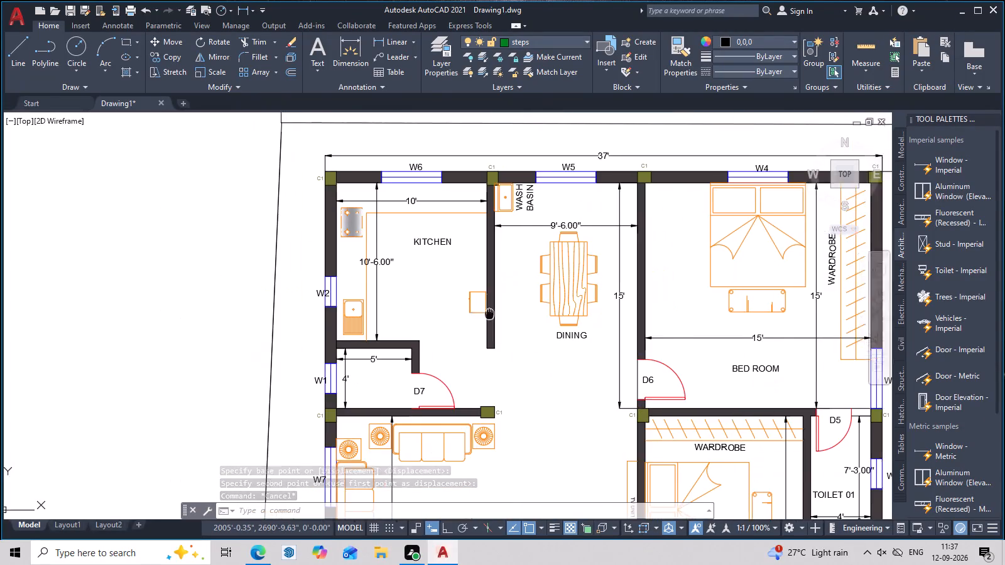
middle_click_drag(477, 314, 379, 309)
middle_click_drag(396, 299, 408, 285)
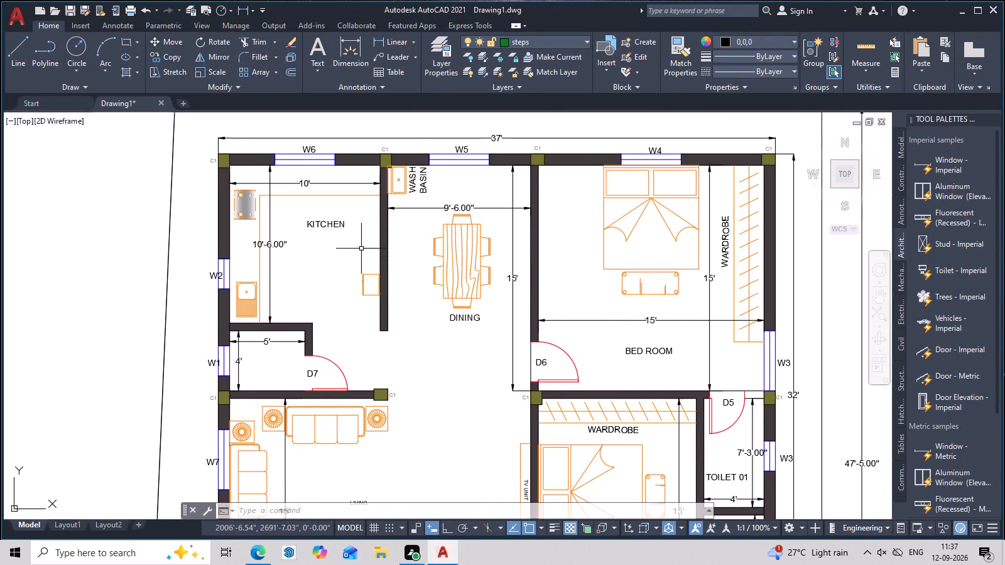
scroll(371, 196, "down", 1)
middle_click_drag(433, 208, 437, 149)
middle_click_drag(458, 247, 454, 216)
scroll(459, 251, "down", 1)
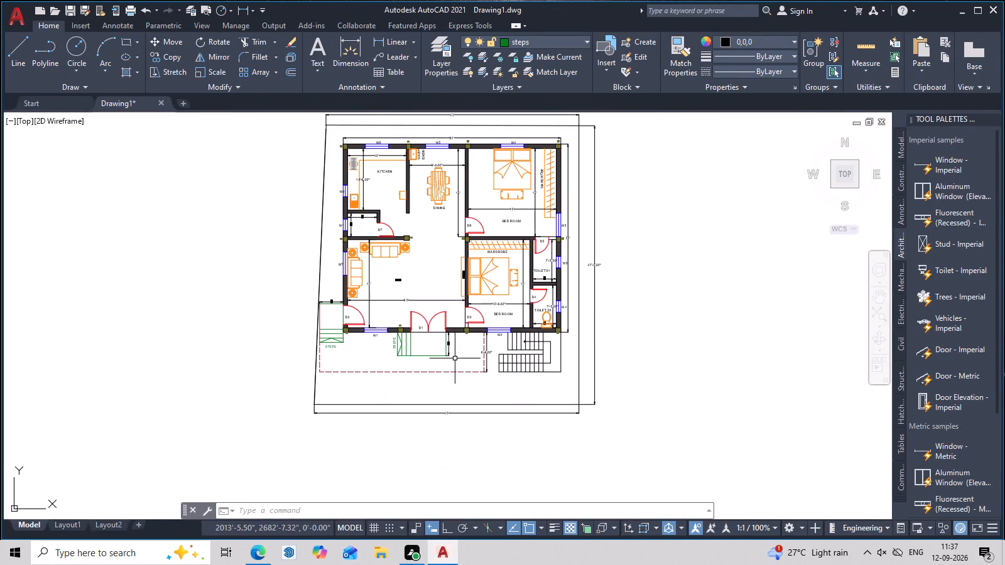
scroll(455, 363, "up", 2)
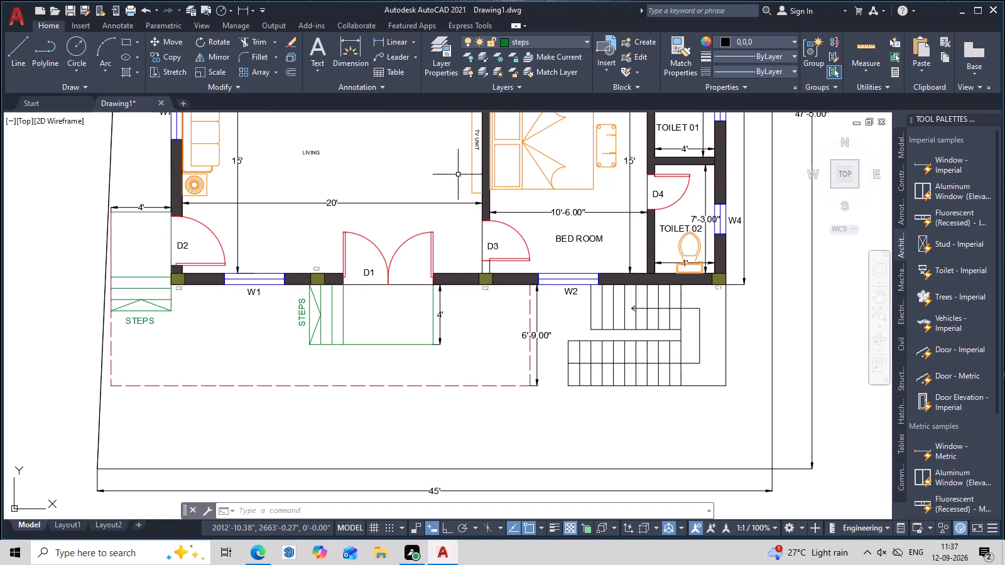
middle_click_drag(458, 175, 458, 401)
scroll(359, 308, "up", 3)
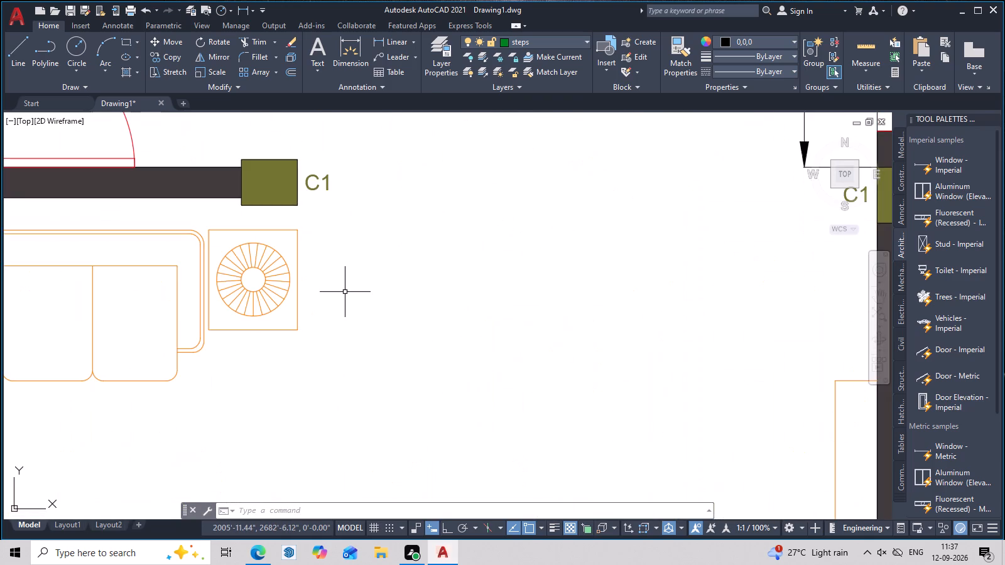
scroll(345, 292, "down", 3)
middle_click_drag(254, 206, 409, 226)
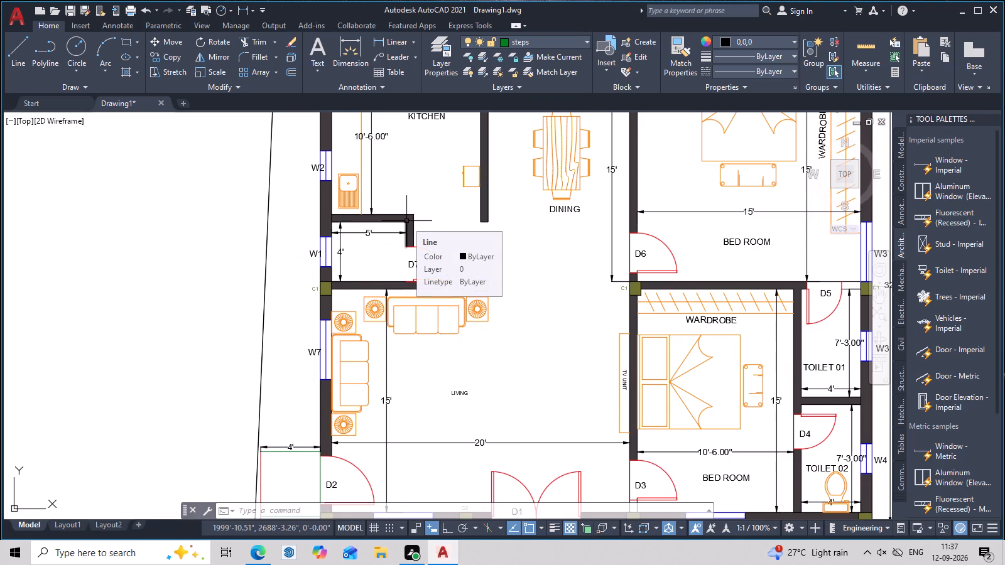
scroll(474, 254, "down", 1)
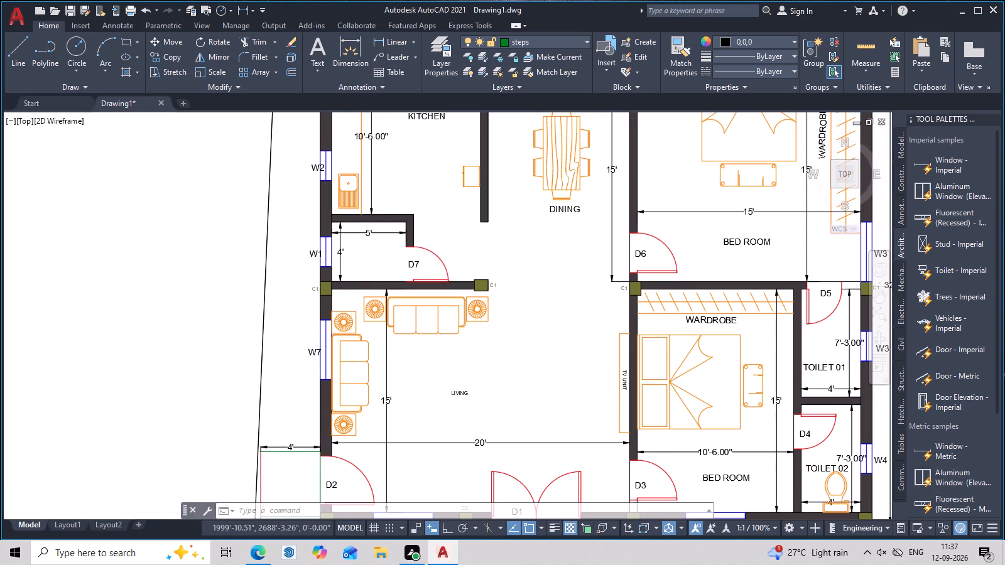
middle_click_drag(583, 326, 554, 327)
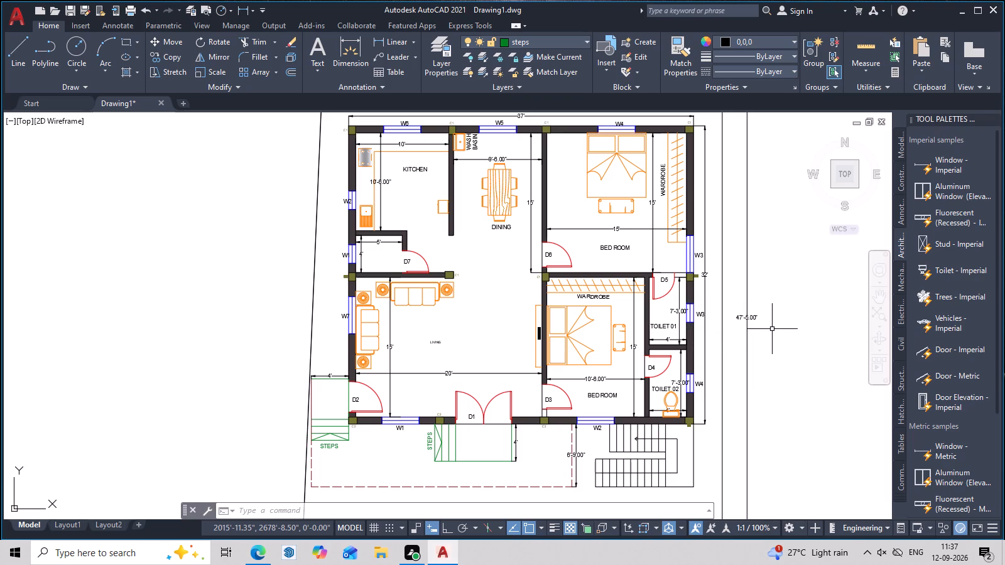
Examine the full plan within the plot boundary, and inspect the living room, lower bedroom and toilets up close.
key("Escape")
scroll(595, 311, "down", 1)
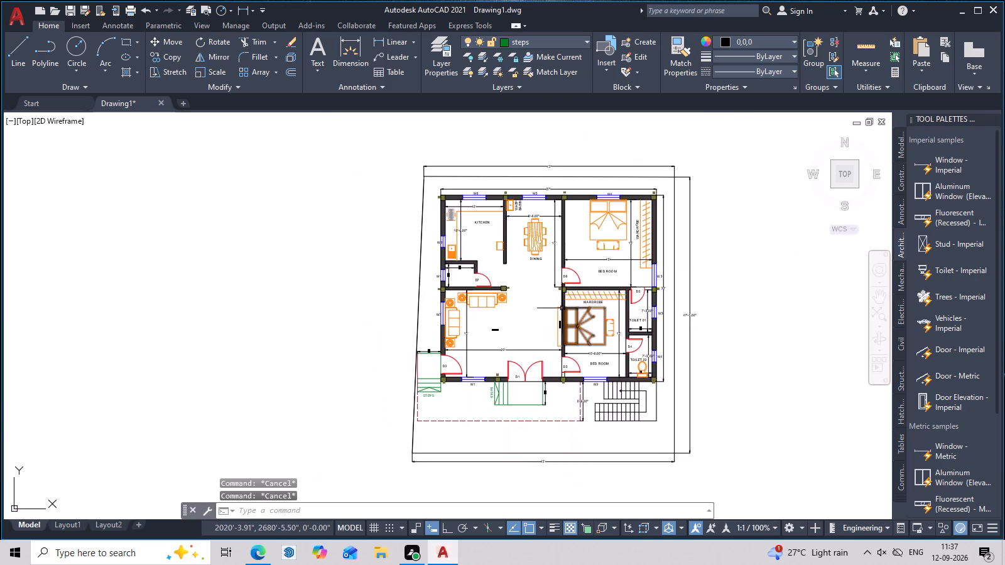
middle_click_drag(557, 308, 470, 303)
scroll(466, 303, "up", 2)
middle_click(466, 303)
middle_click(466, 303)
scroll(466, 303, "down", 1)
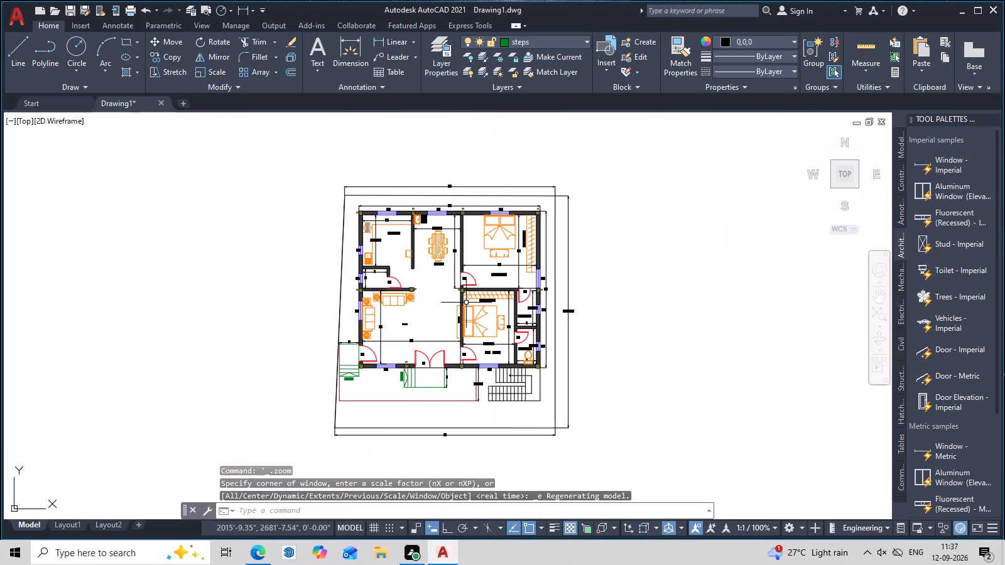
scroll(445, 303, "up", 3)
scroll(444, 303, "down", 3)
middle_click_drag(444, 303, 454, 257)
scroll(468, 252, "up", 3)
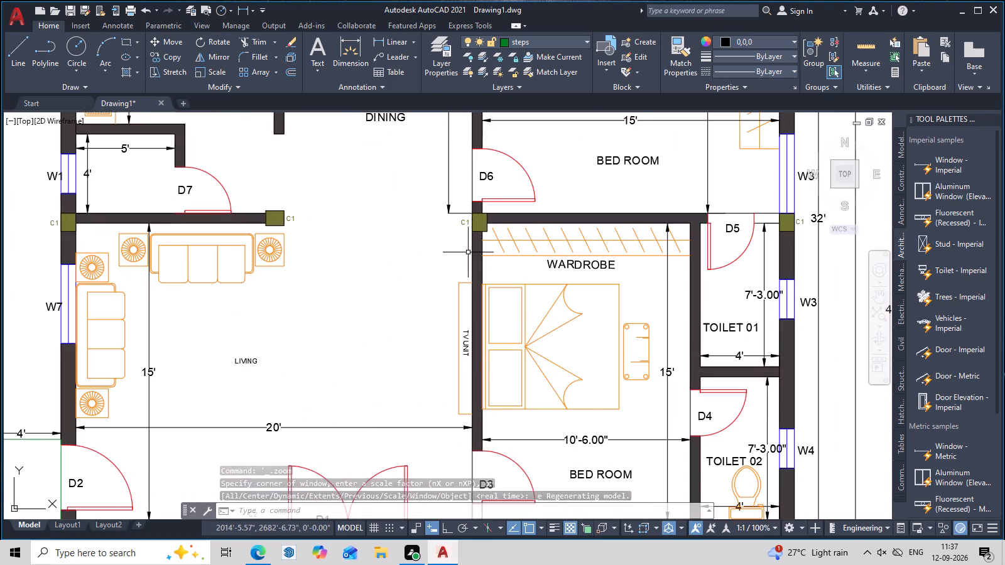
scroll(468, 252, "down", 1)
middle_click_drag(468, 252, 543, 244)
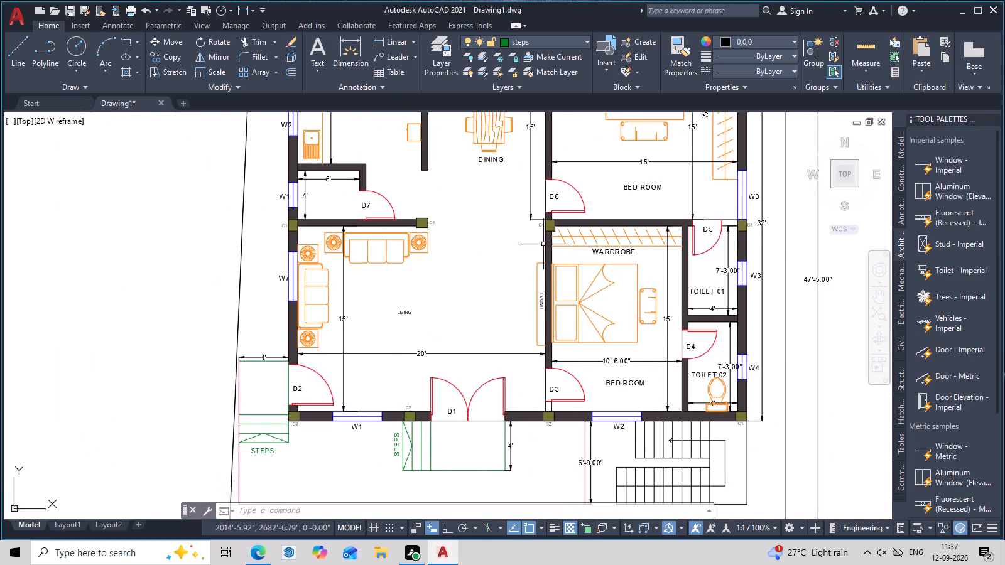
scroll(543, 244, "up", 2)
scroll(543, 244, "down", 1)
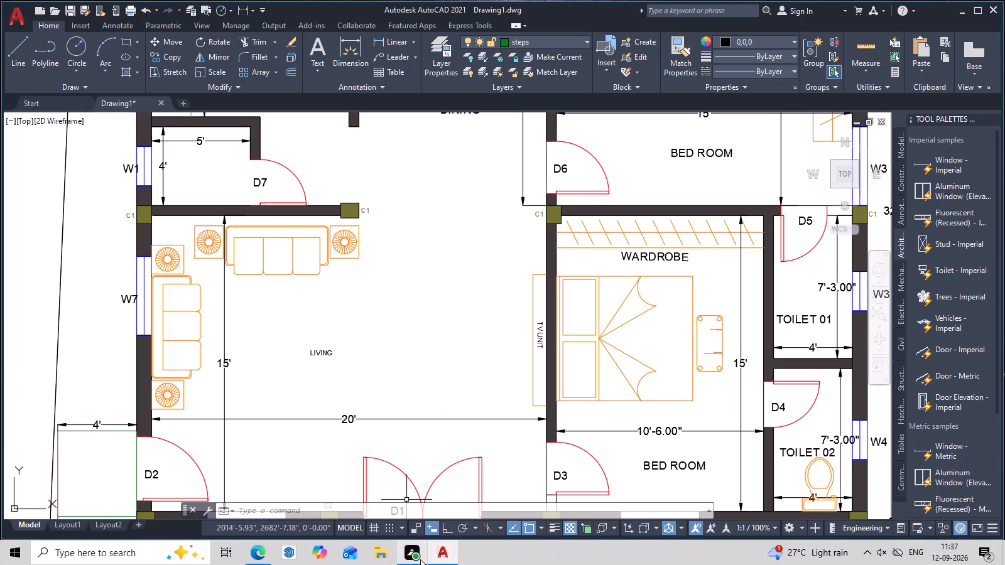
middle_click_drag(630, 375, 557, 319)
middle_click_drag(557, 316, 546, 289)
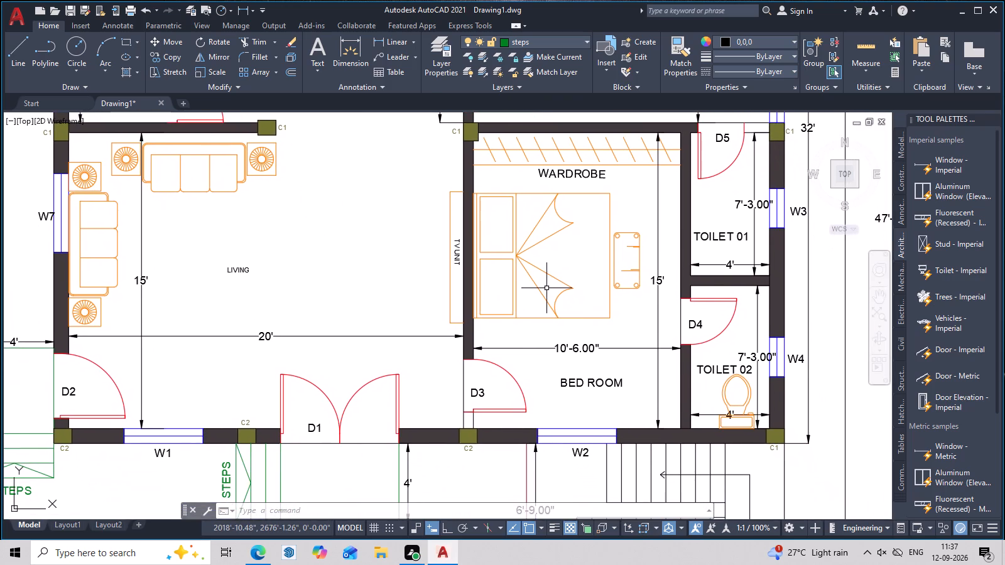
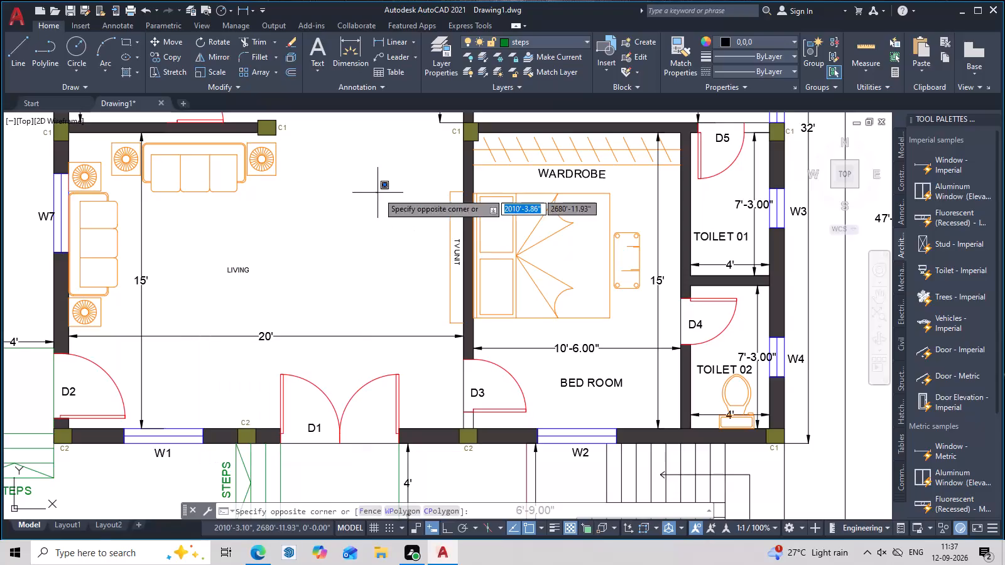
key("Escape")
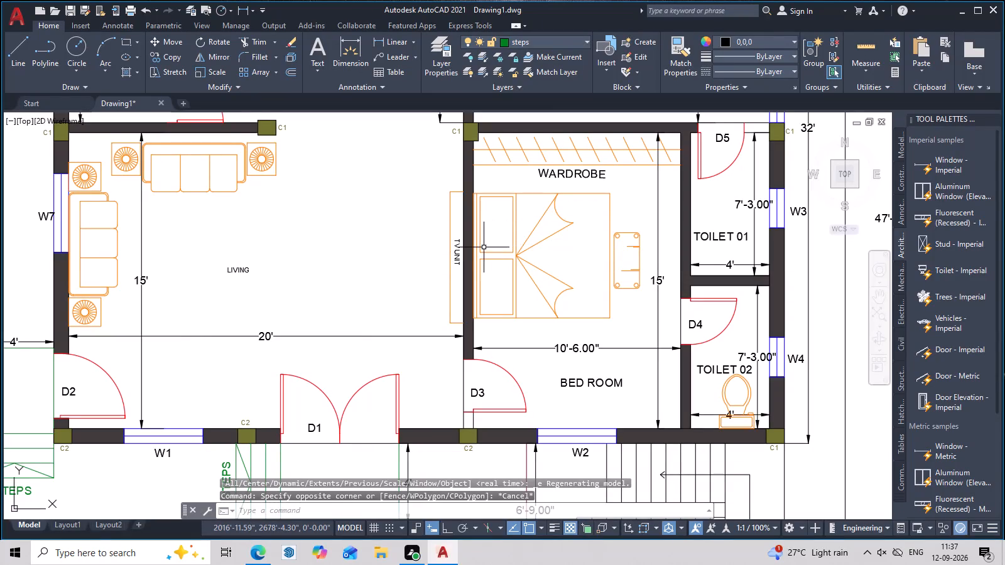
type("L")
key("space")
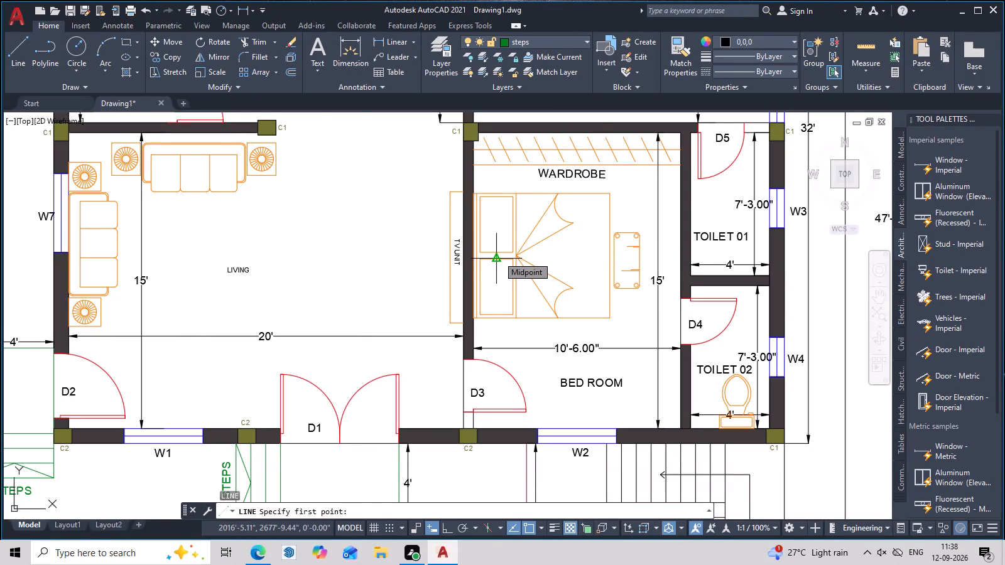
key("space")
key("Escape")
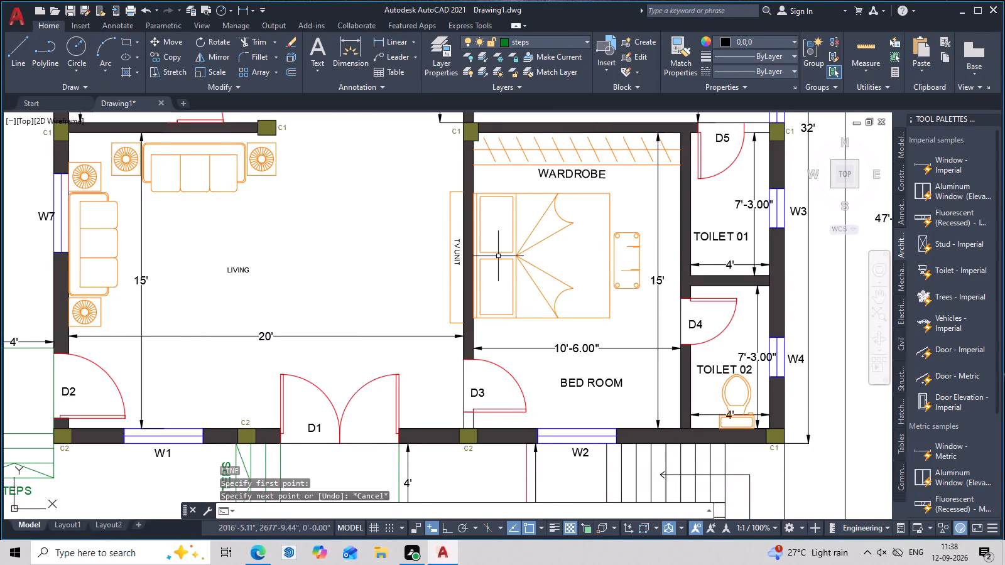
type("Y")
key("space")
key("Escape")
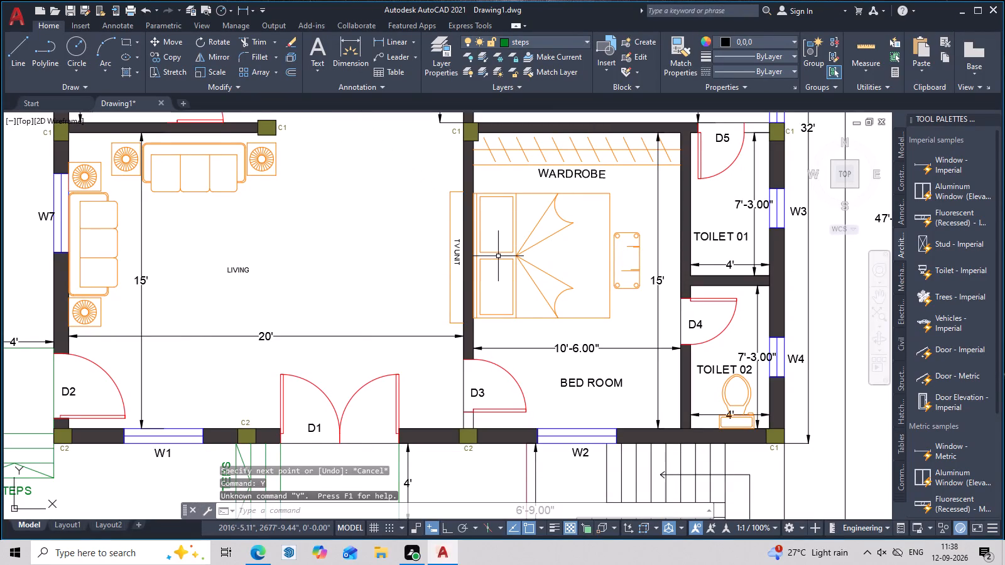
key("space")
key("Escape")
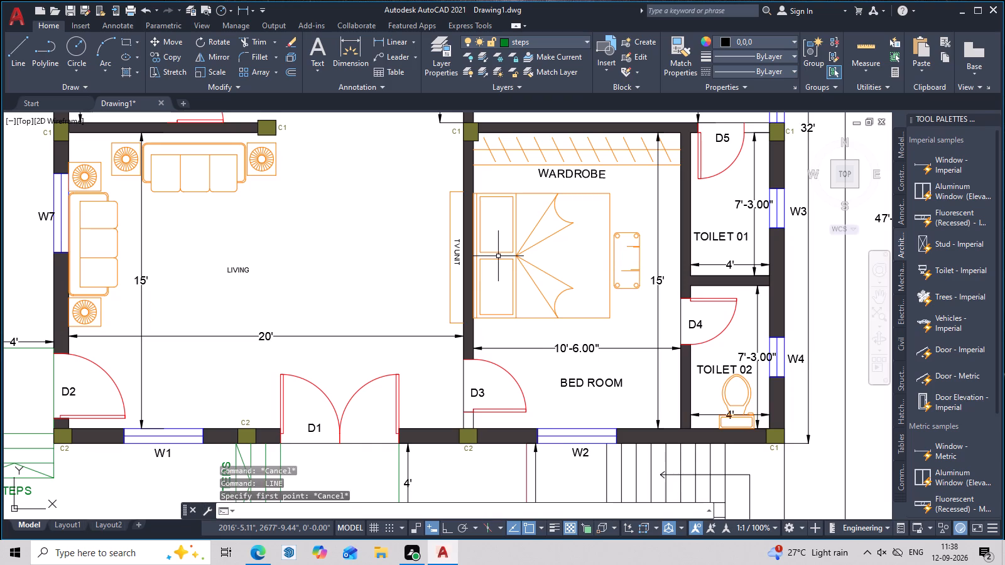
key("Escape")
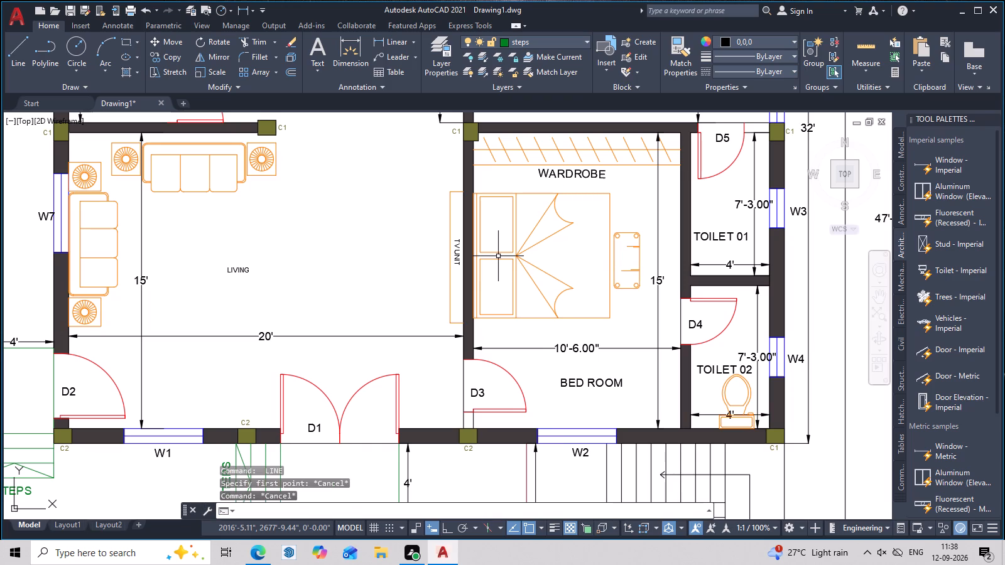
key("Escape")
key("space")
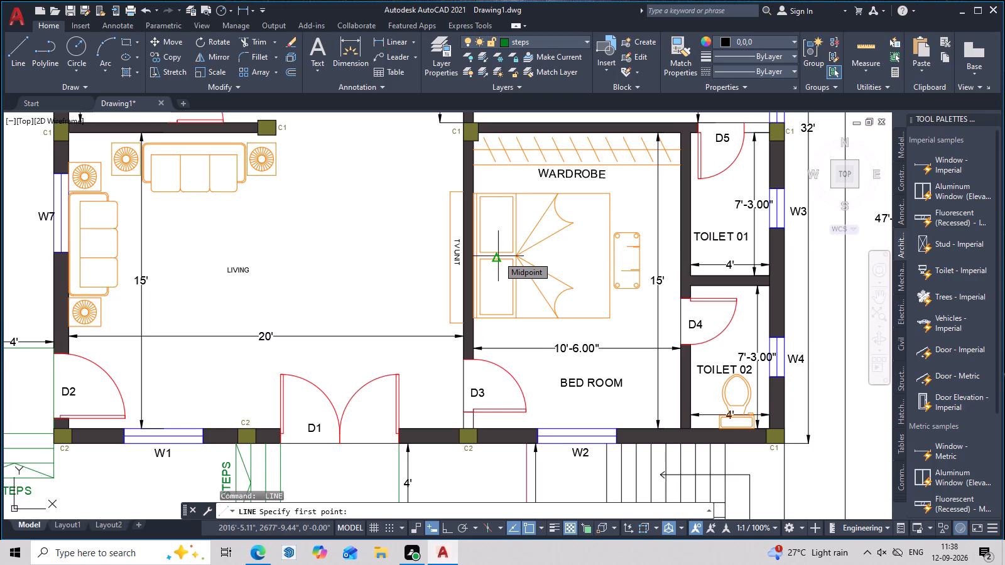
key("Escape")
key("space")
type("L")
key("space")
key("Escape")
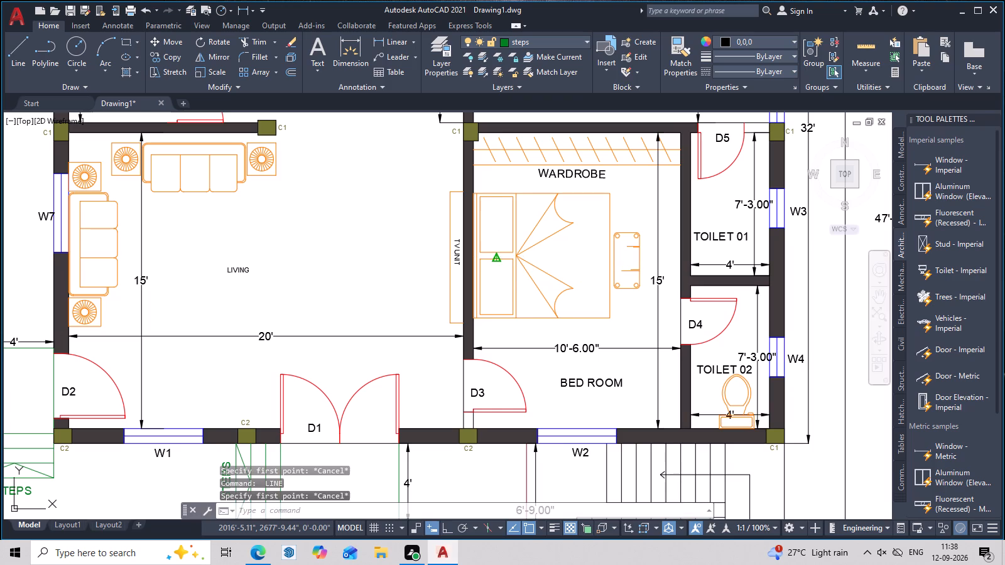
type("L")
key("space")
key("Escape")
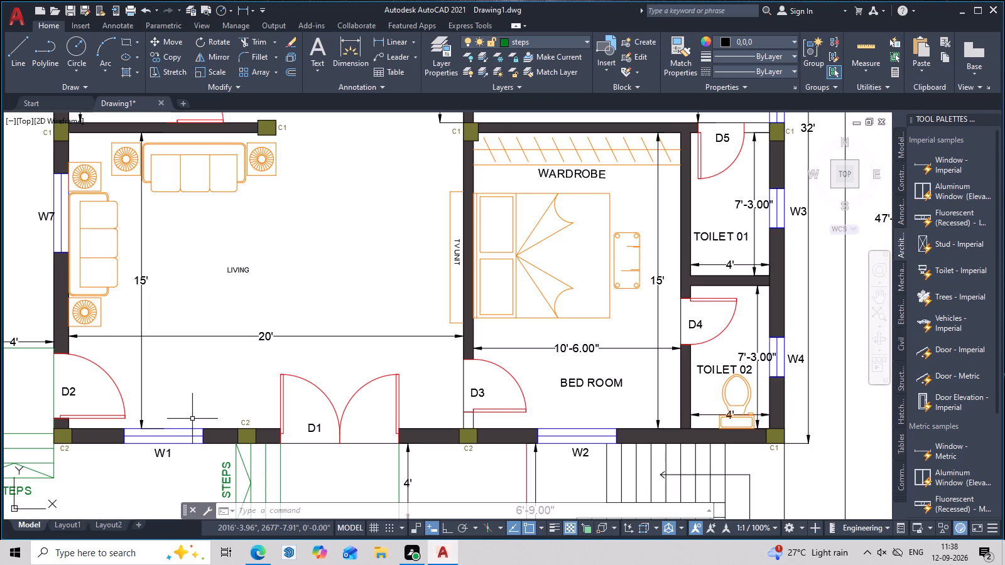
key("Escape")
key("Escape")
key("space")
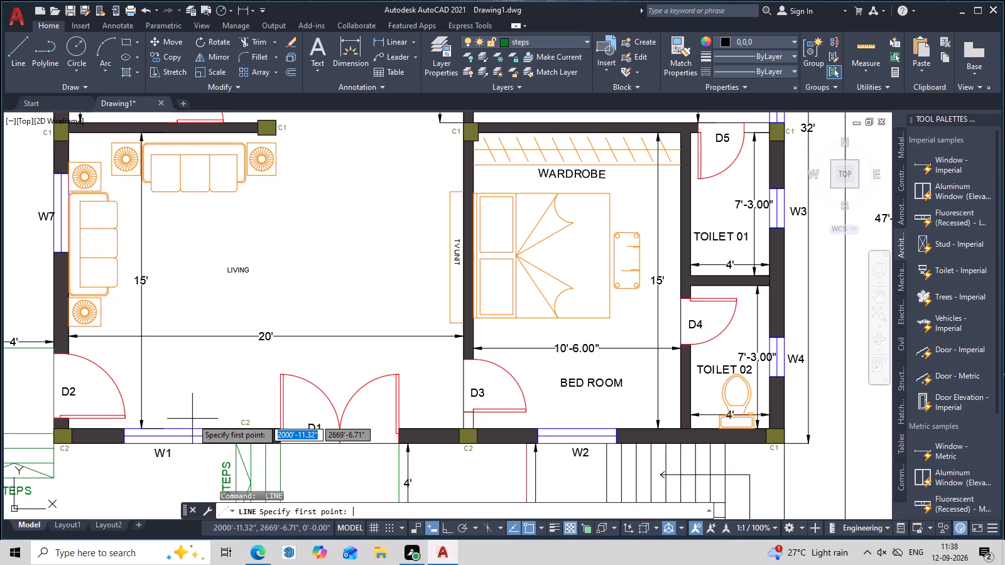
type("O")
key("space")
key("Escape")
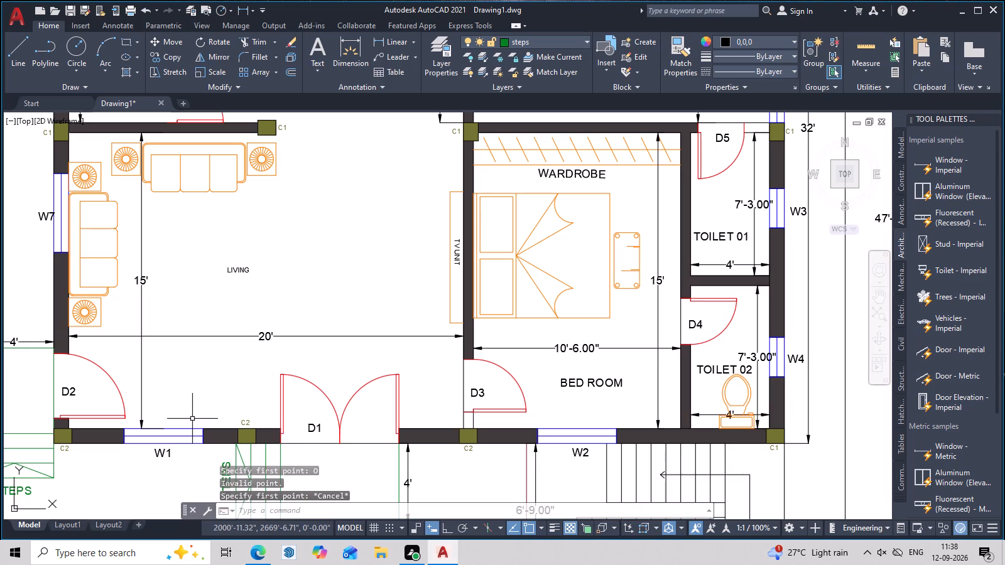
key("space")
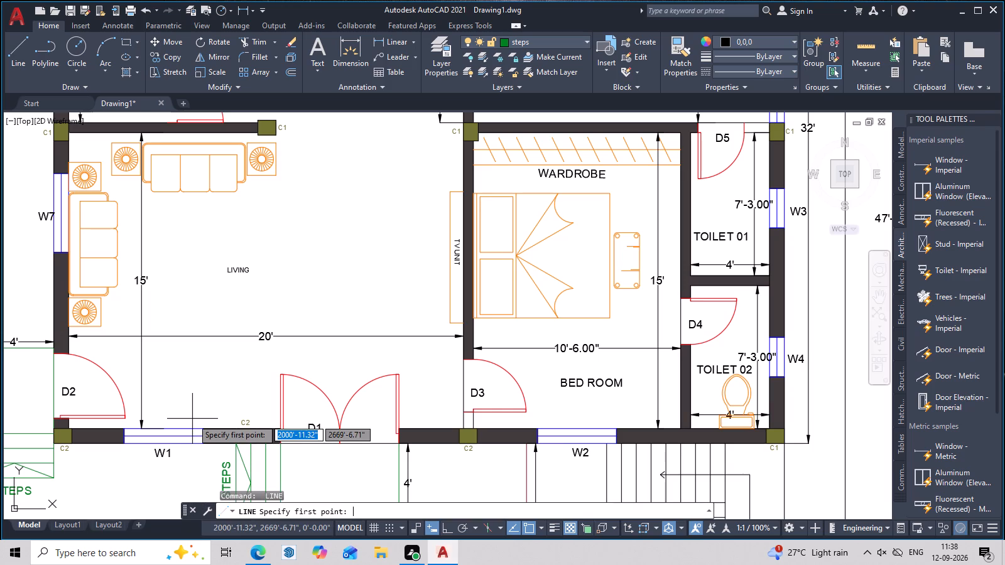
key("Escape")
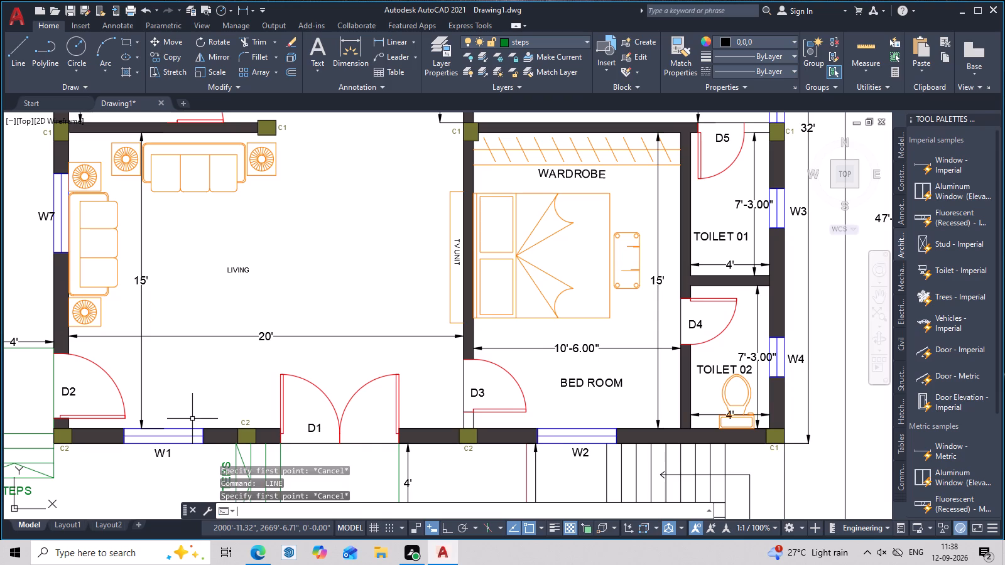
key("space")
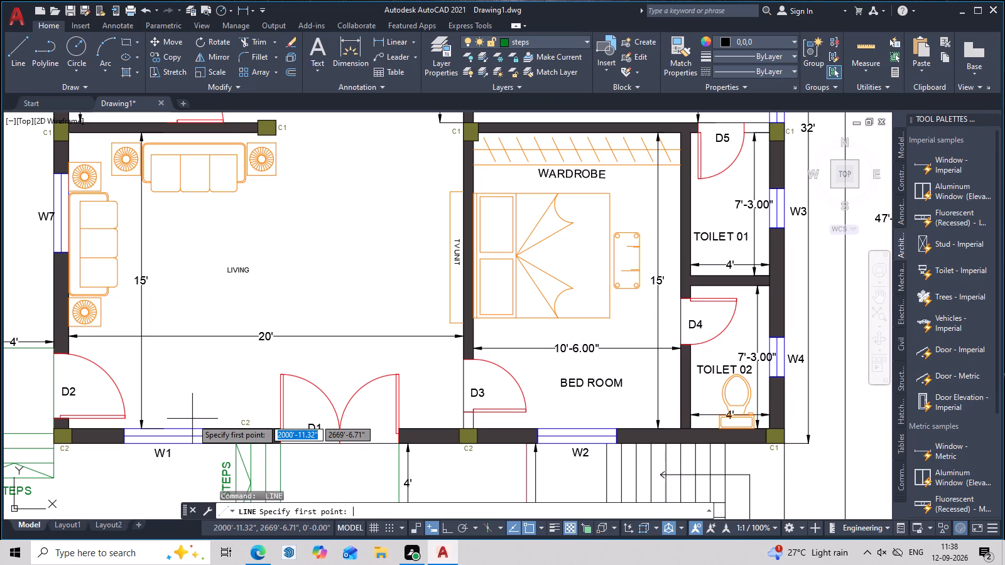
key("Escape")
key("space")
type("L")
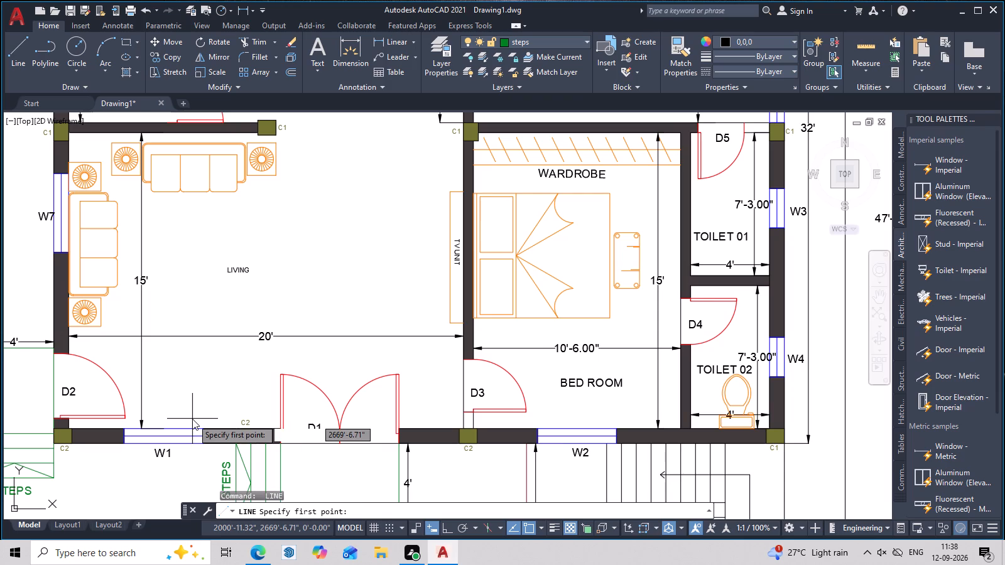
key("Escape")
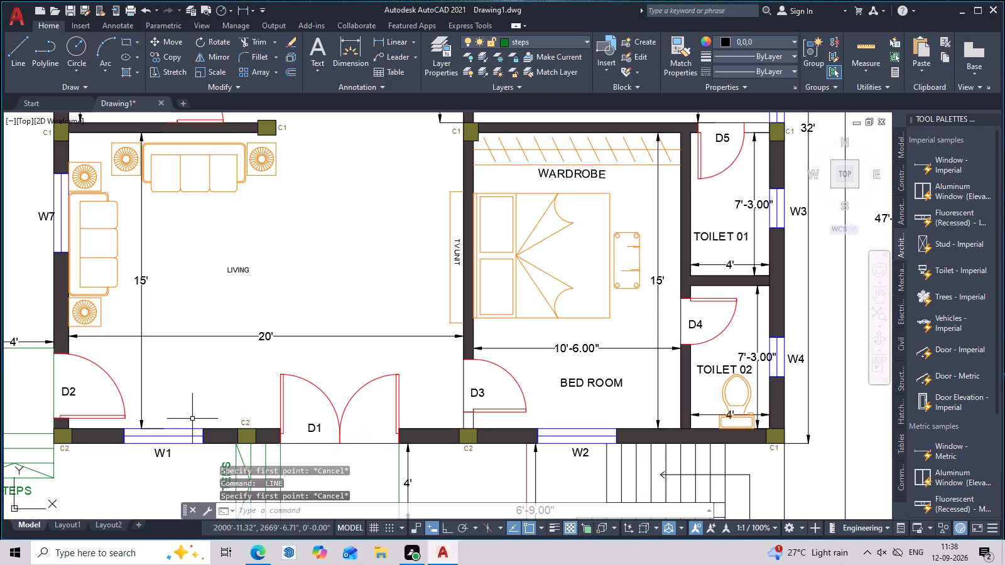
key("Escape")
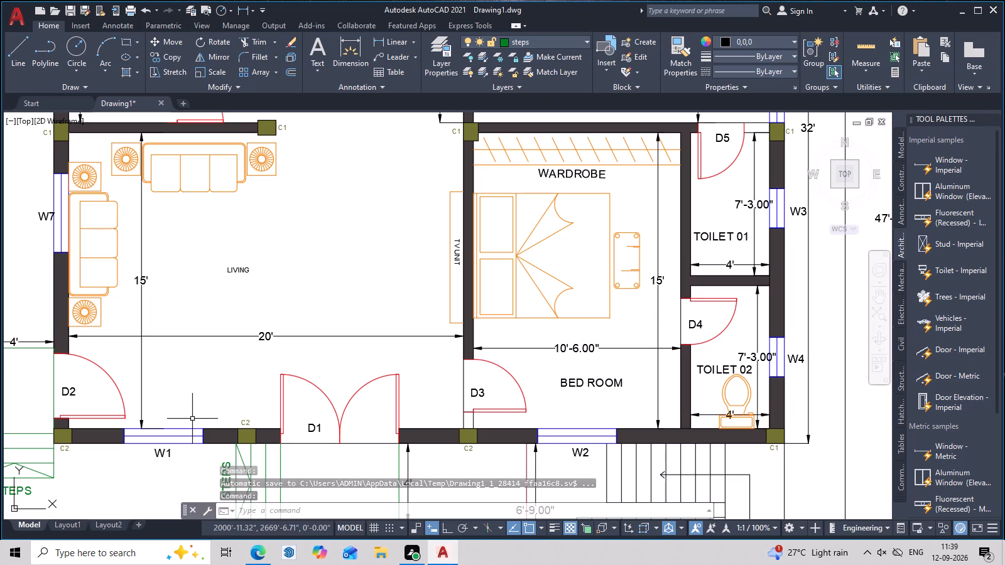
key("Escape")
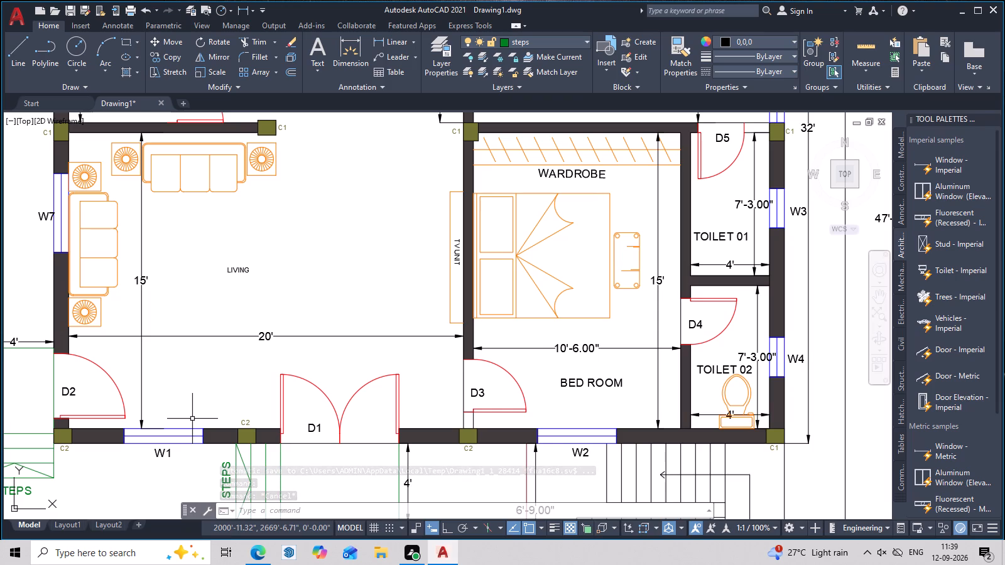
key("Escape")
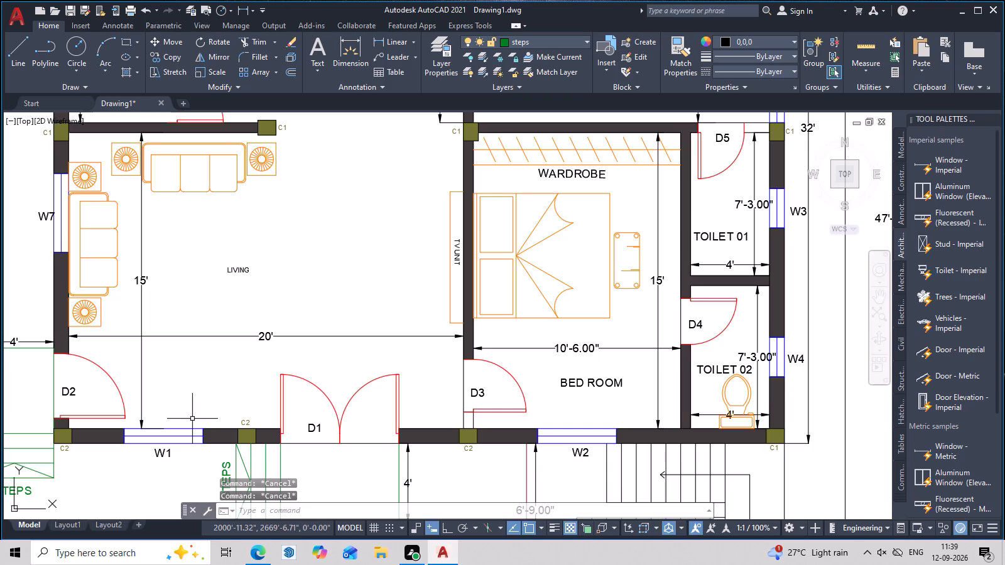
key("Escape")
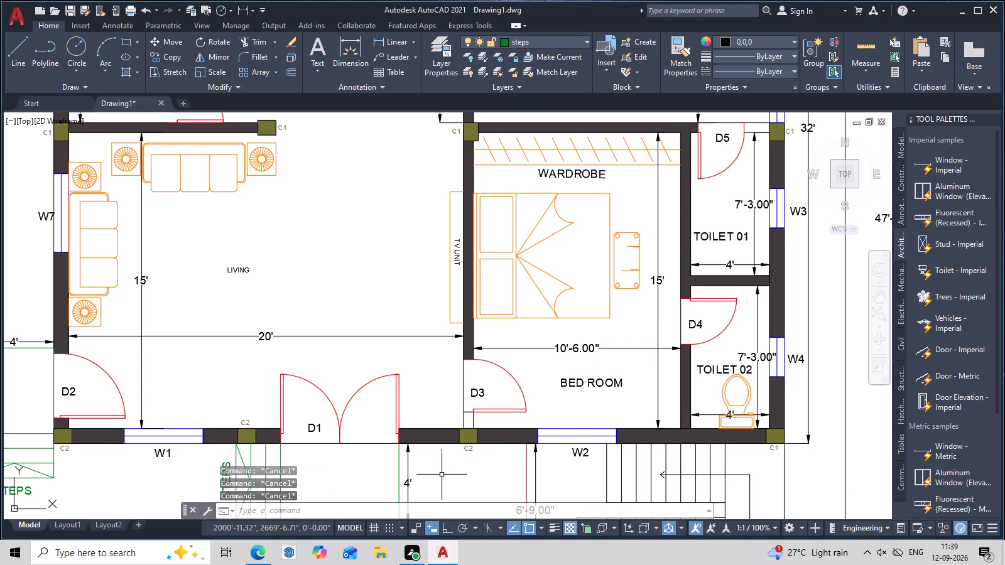
Examine the floor plan around the living room, windows W1 and W7, kitchen, dining area, bedrooms and toilets.
scroll(518, 347, "down", 2)
middle_click_drag(388, 296, 173, 306)
scroll(207, 306, "up", 4)
scroll(207, 306, "down", 1)
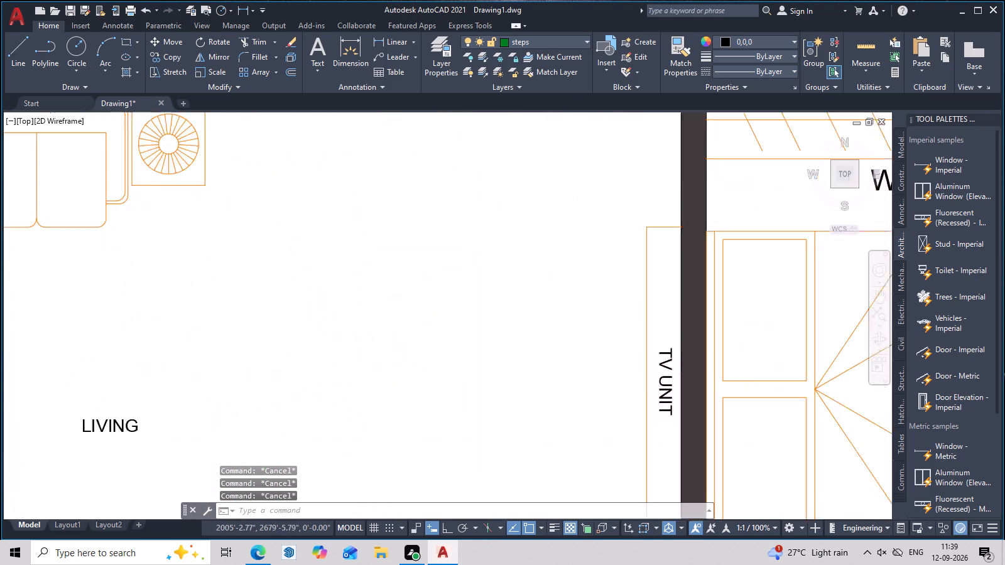
scroll(207, 306, "down", 2)
middle_click_drag(244, 317, 520, 346)
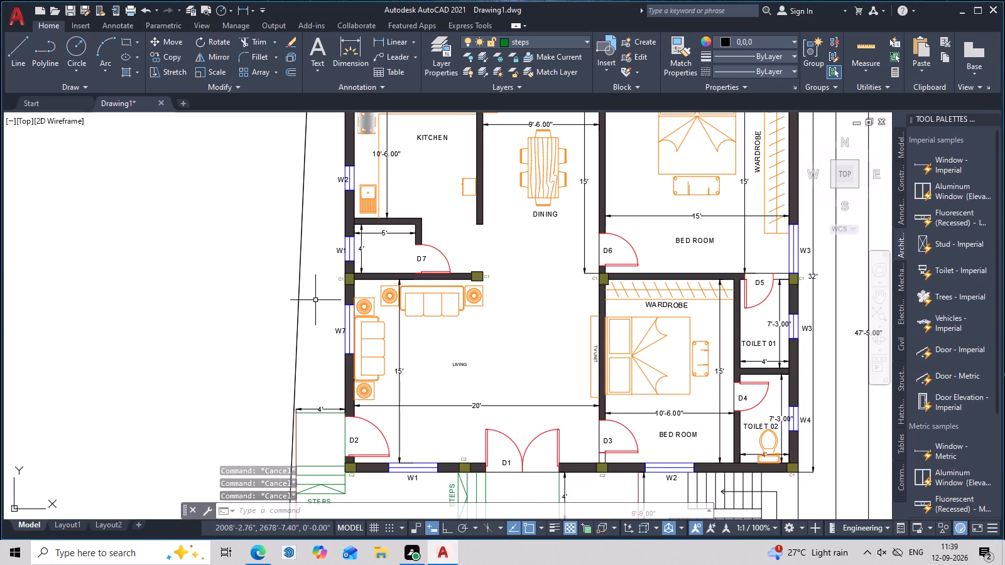
scroll(290, 296, "down", 2)
scroll(290, 296, "up", 7)
scroll(293, 296, "down", 3)
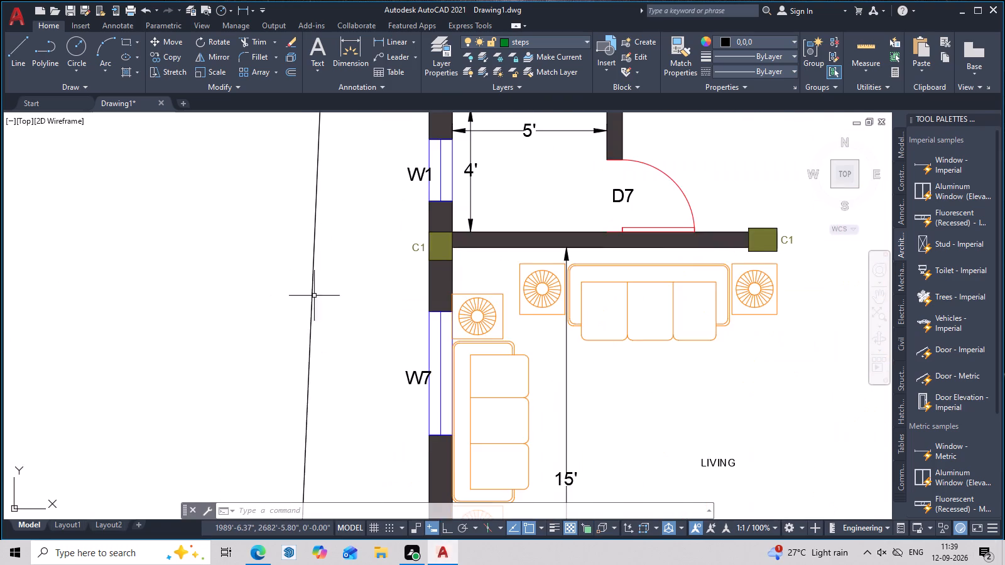
scroll(365, 301, "down", 2)
middle_click_drag(459, 320, 200, 344)
scroll(369, 347, "up", 2)
scroll(369, 347, "down", 2)
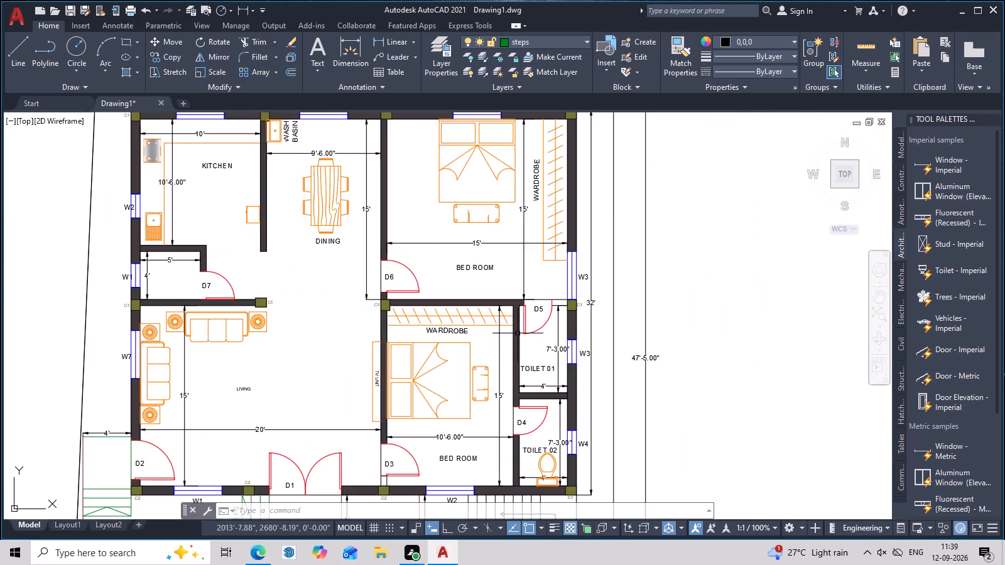
Draw a connected three-segment line in the blank area east of the plan: horizontal about 3'-2.5", sloping up 20", and a short downward leg.
scroll(573, 286, "up", 2)
middle_click_drag(557, 287, 231, 264)
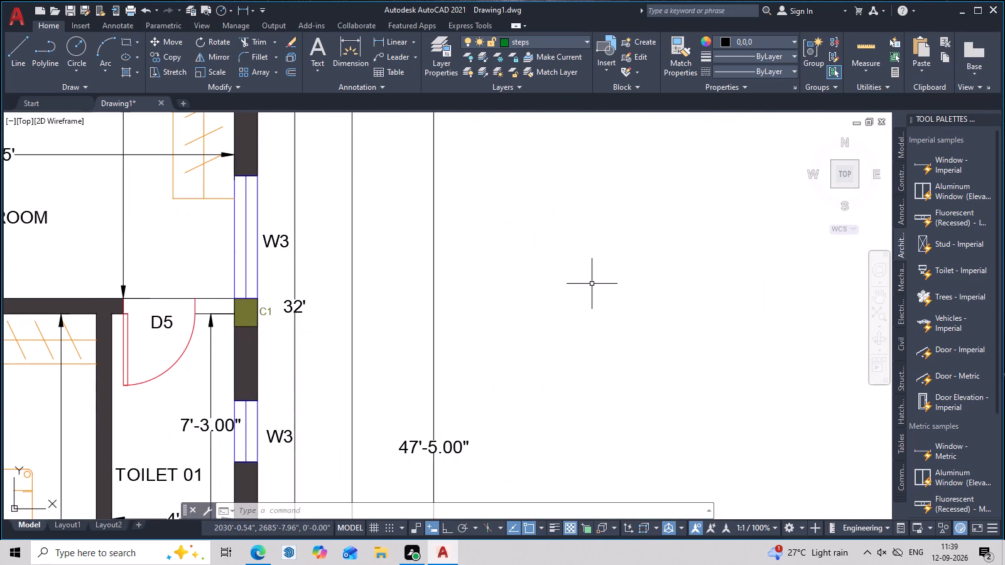
type("L")
key("space")
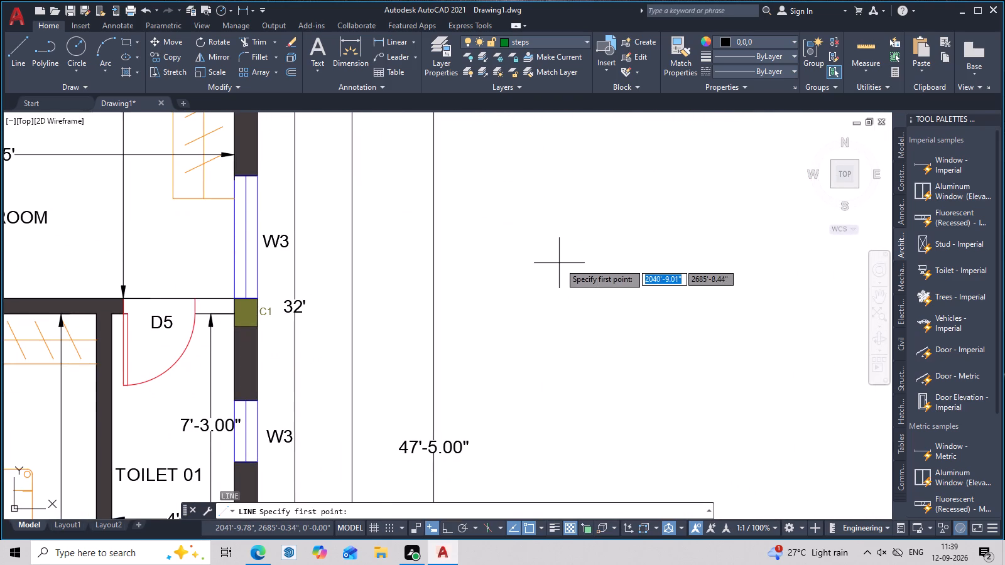
left_click(560, 263)
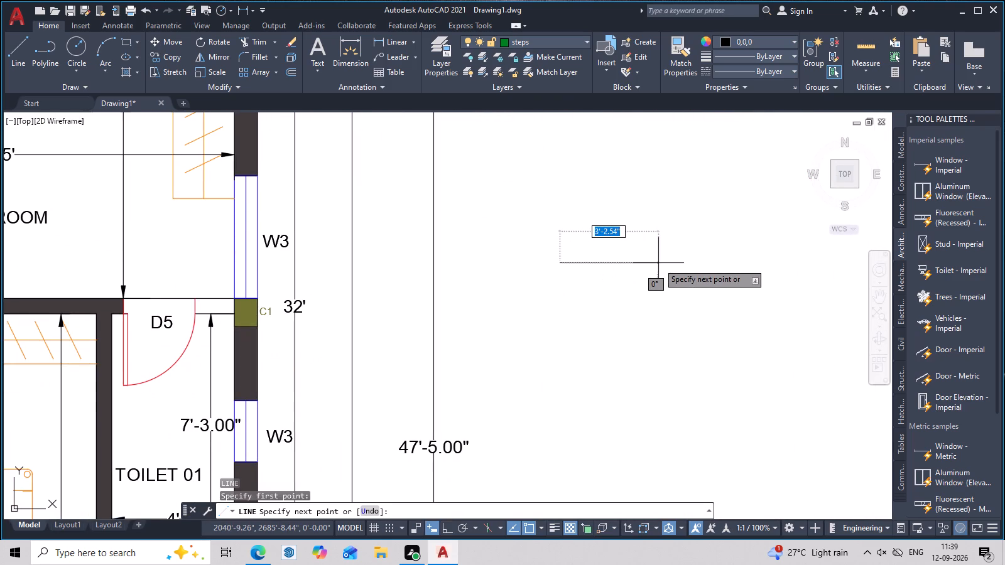
left_click(658, 263)
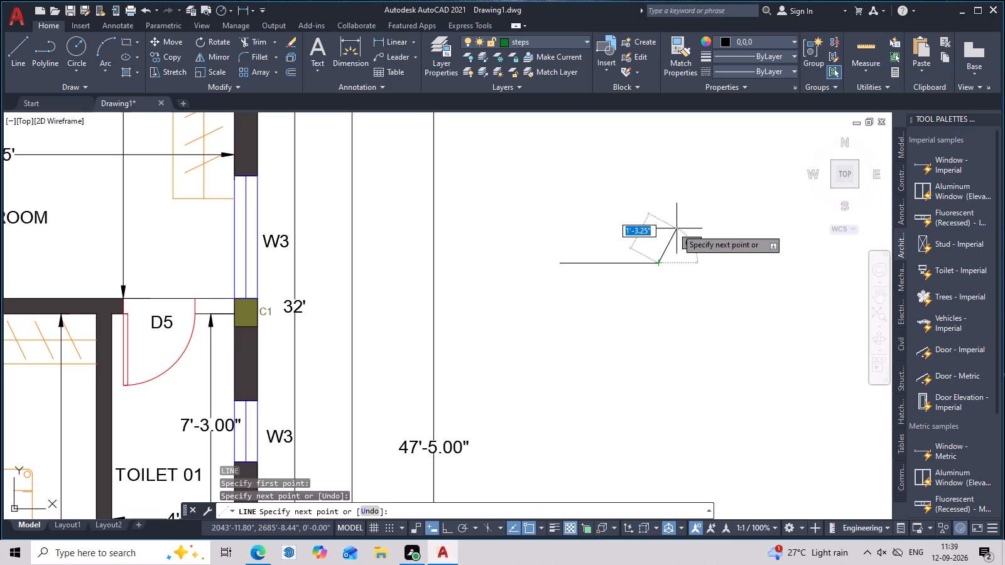
type("20")
key("Return")
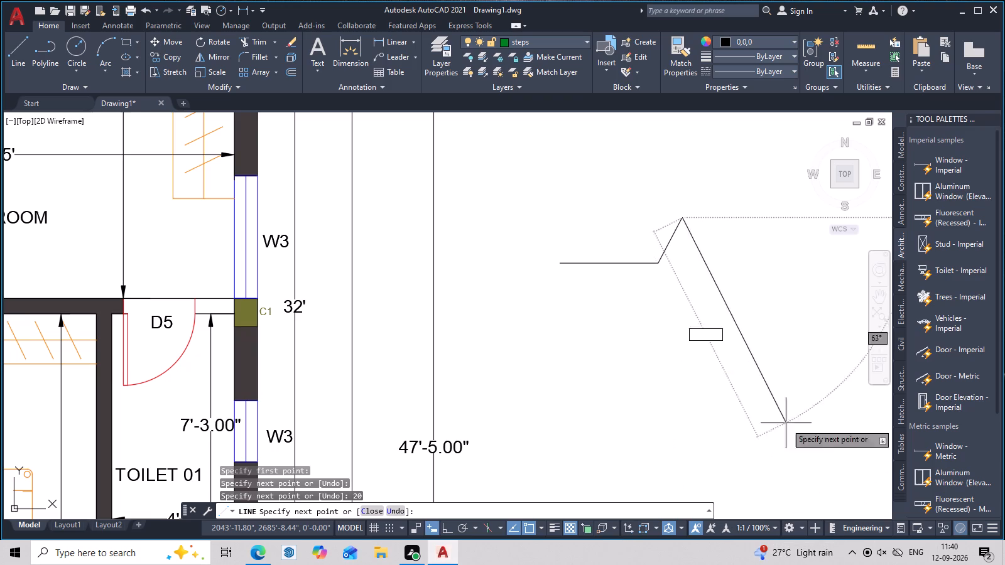
left_click(689, 274)
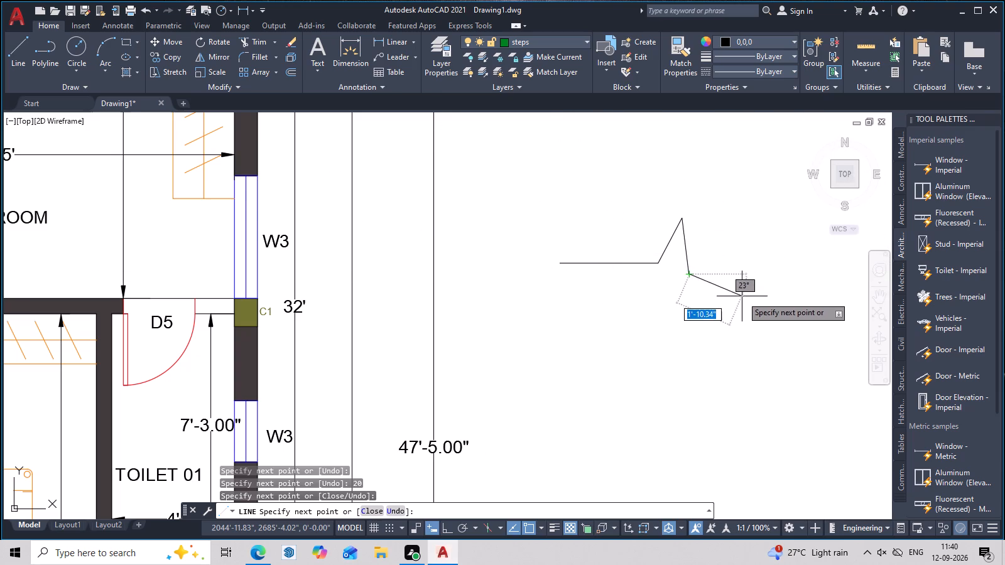
scroll(741, 291, "up", 2)
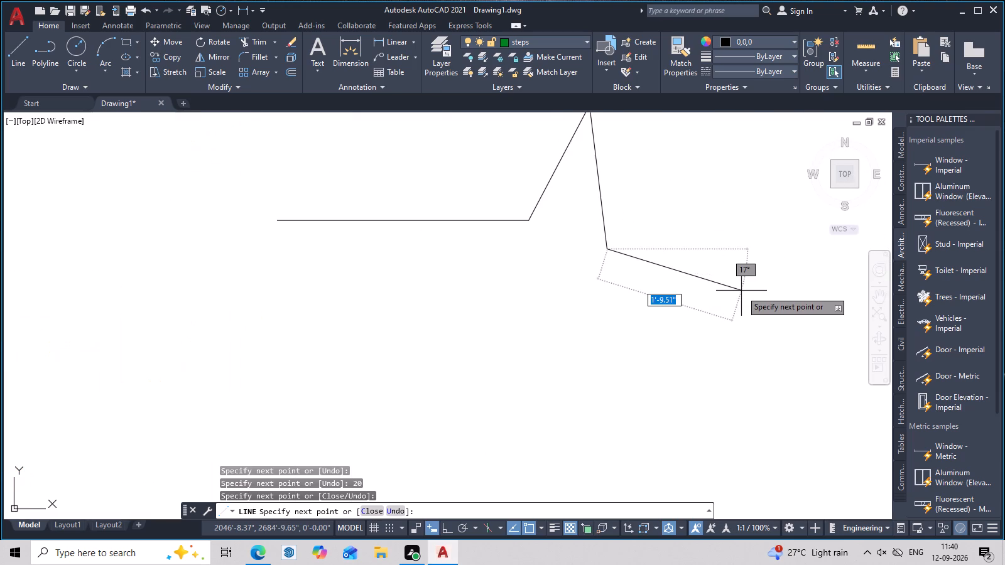
scroll(741, 291, "down", 1)
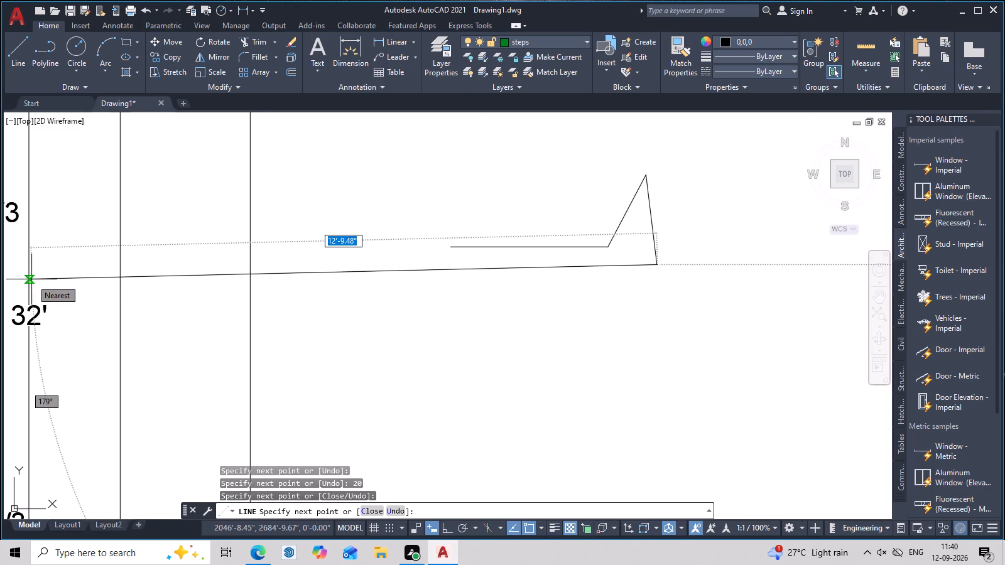
key("Escape")
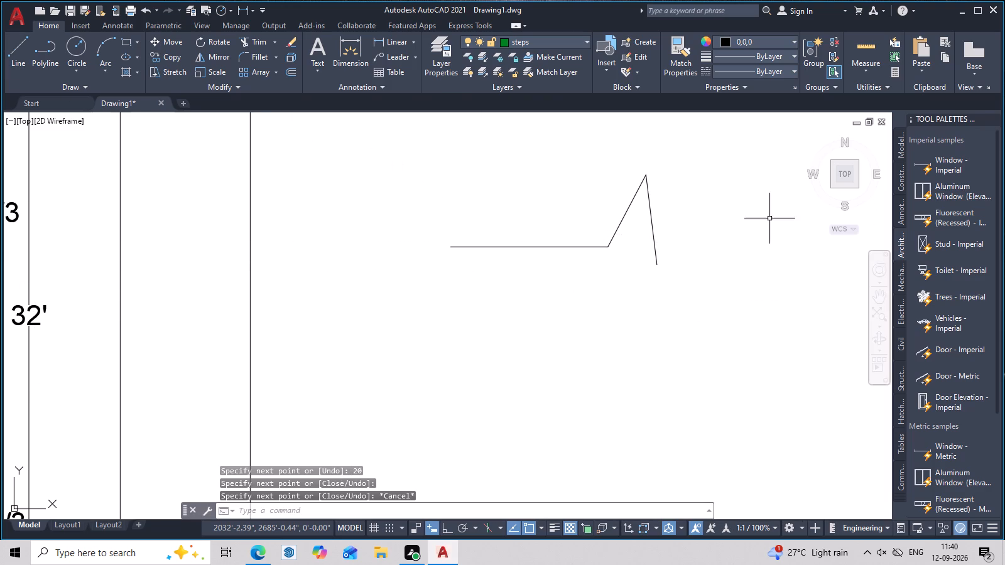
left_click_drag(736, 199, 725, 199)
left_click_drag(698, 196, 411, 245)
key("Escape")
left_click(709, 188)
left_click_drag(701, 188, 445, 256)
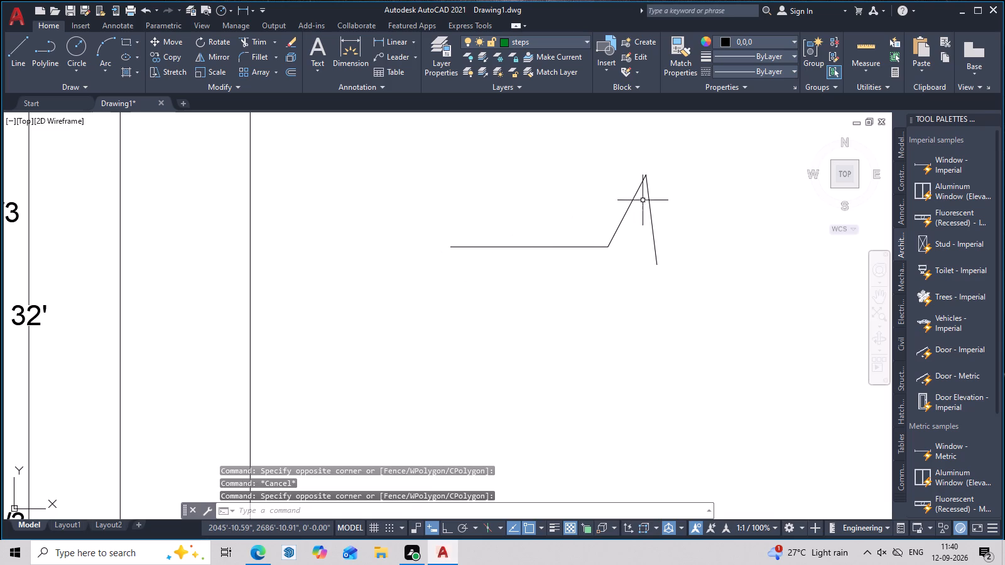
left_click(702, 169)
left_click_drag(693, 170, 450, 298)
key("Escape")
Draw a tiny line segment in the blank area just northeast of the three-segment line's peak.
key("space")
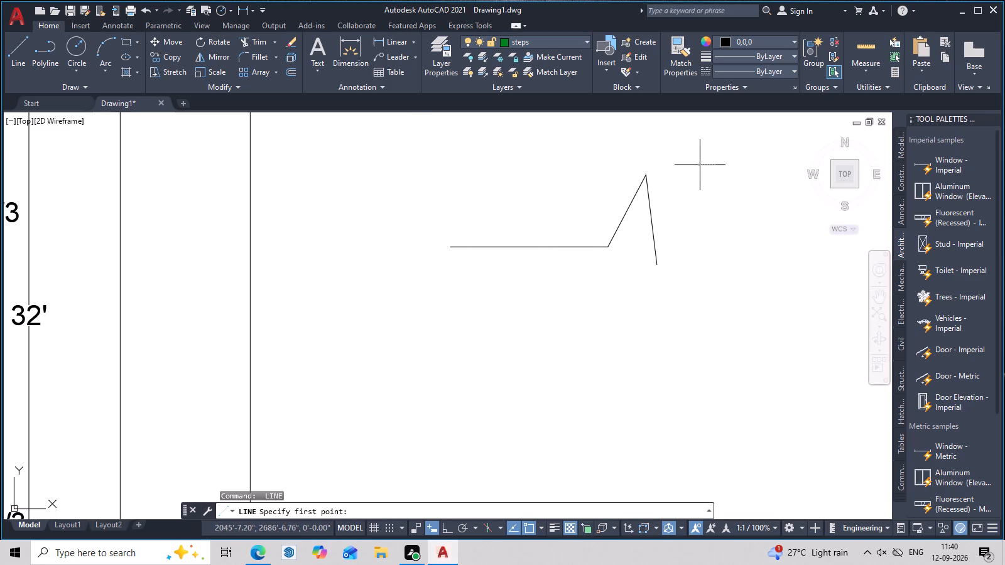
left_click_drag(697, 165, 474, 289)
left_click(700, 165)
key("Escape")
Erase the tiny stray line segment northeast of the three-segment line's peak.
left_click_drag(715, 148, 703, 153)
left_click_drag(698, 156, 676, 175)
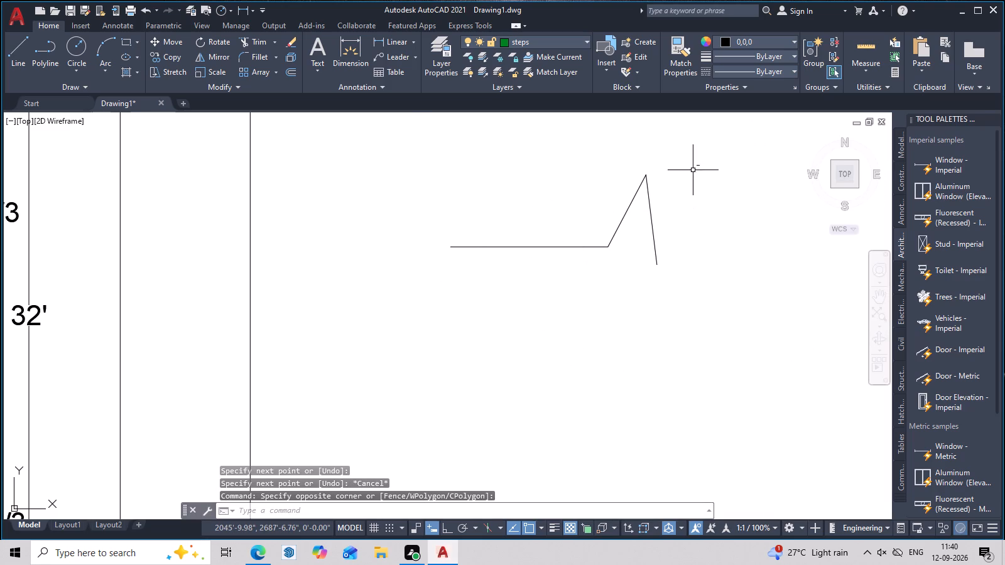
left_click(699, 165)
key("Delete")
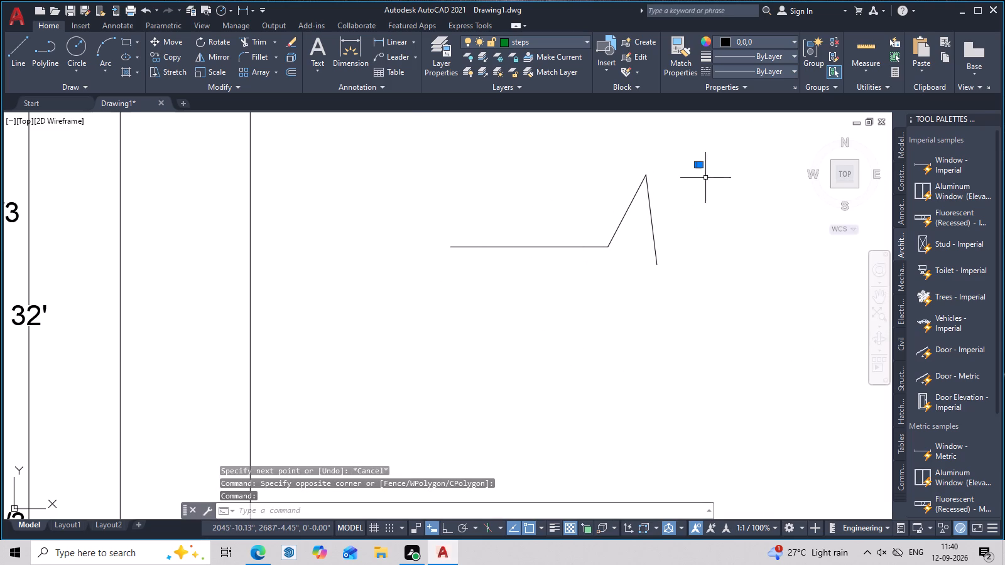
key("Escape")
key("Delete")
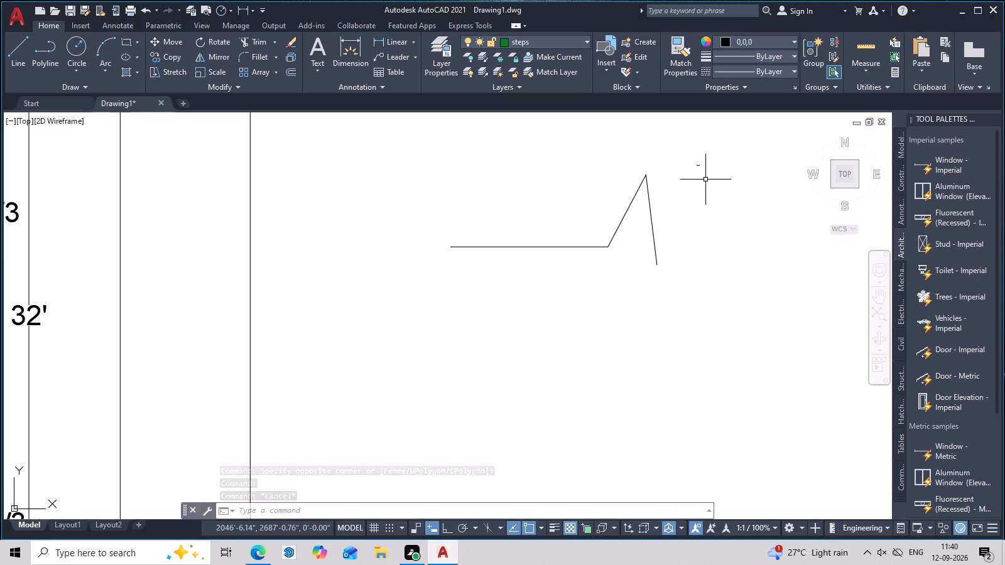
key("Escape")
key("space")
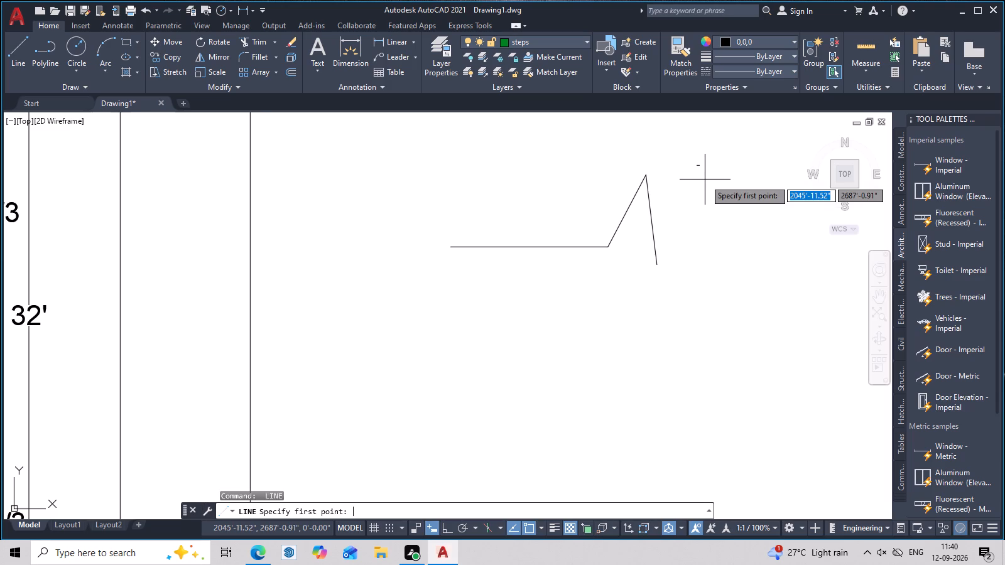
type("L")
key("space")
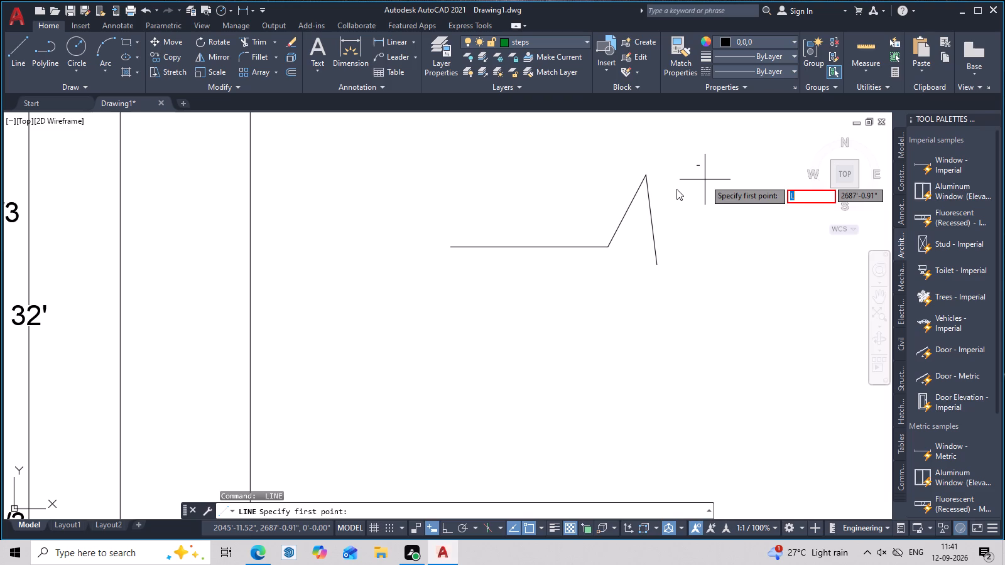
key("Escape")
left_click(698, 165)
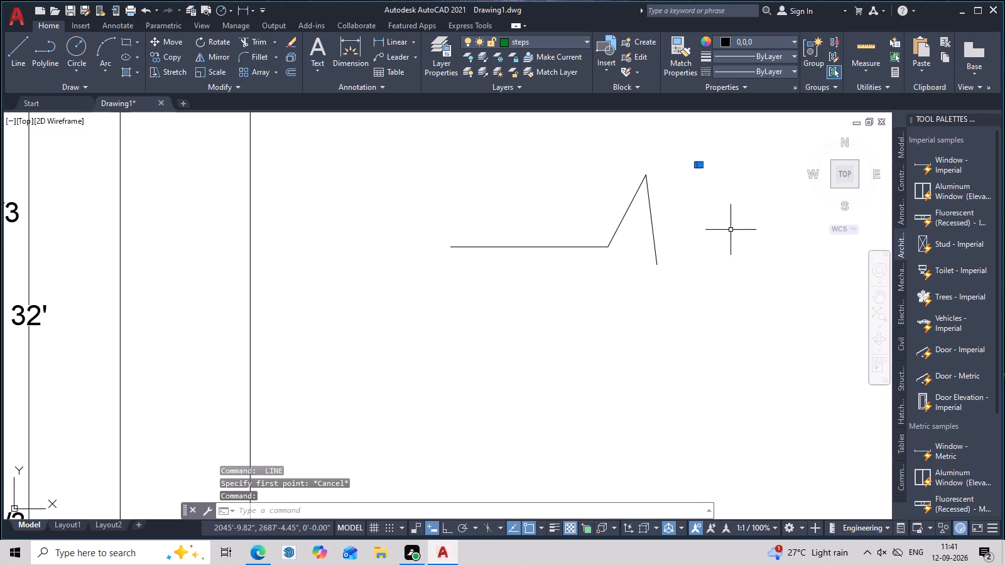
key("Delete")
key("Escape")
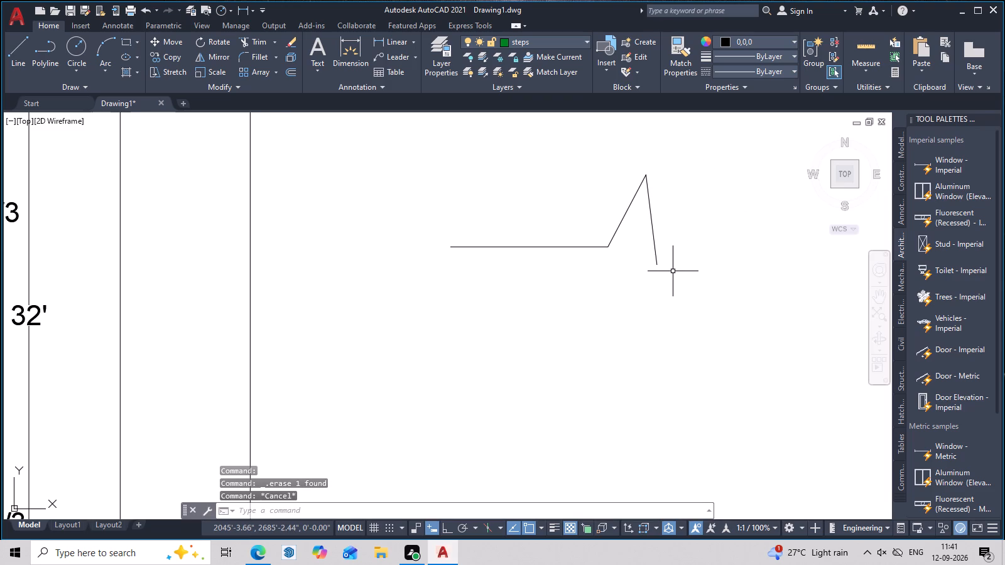
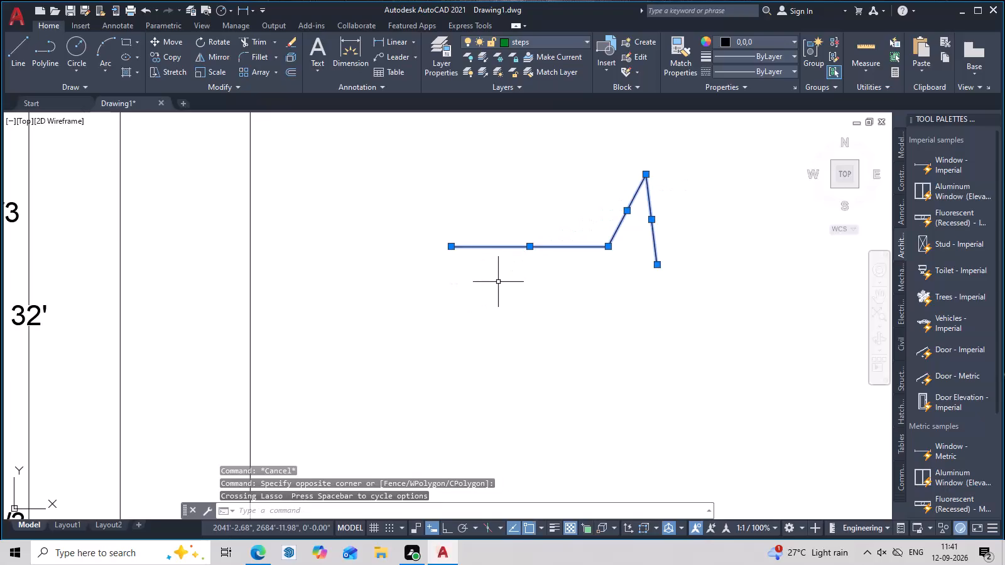
Erase the selected three-segment line in the blank area east of the floor plan.
key("Delete")
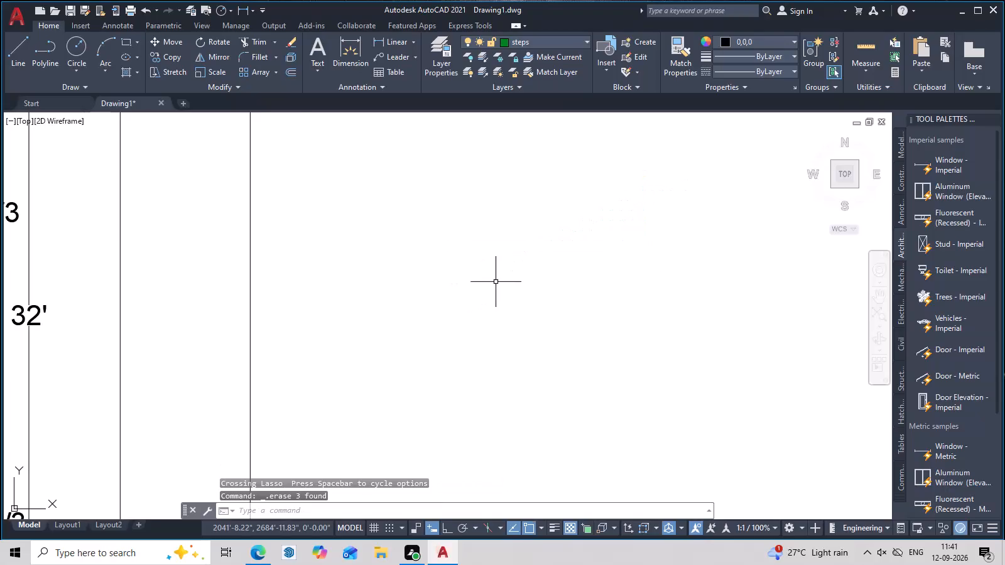
key("Escape")
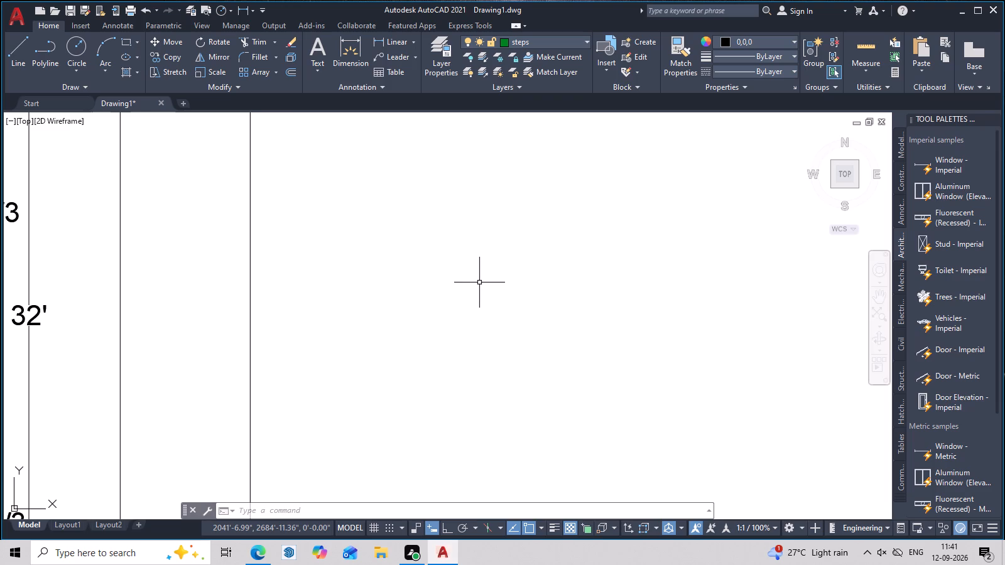
key("Escape")
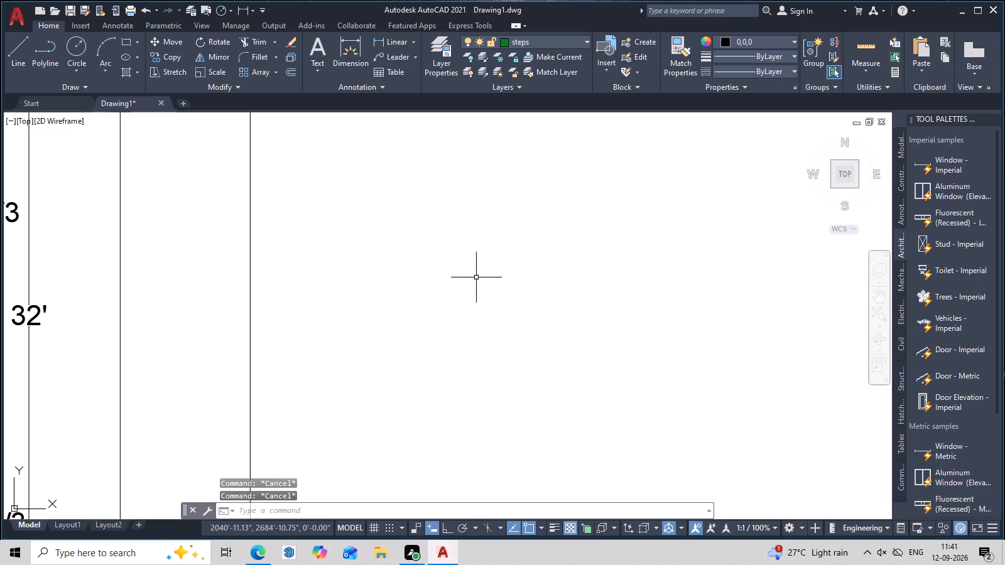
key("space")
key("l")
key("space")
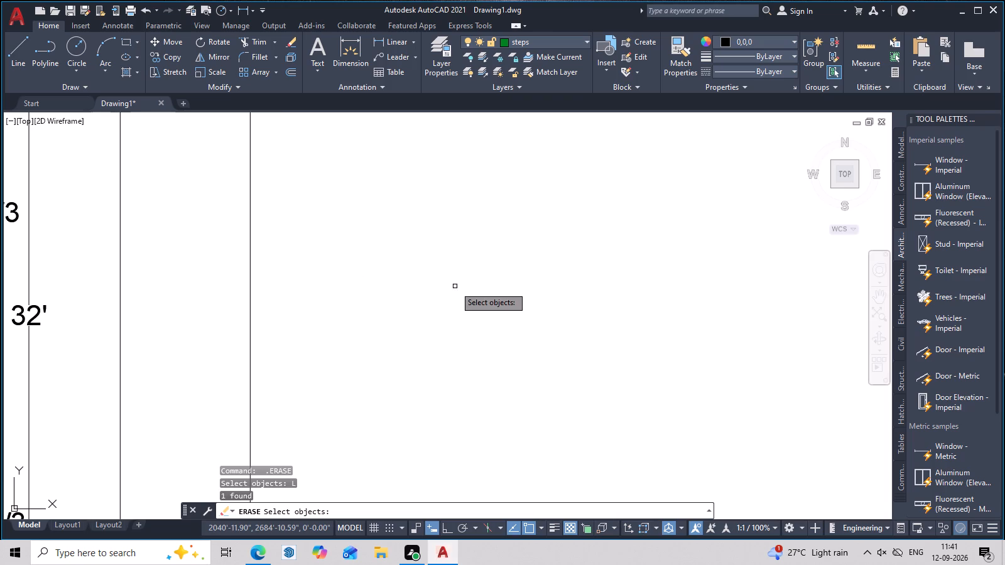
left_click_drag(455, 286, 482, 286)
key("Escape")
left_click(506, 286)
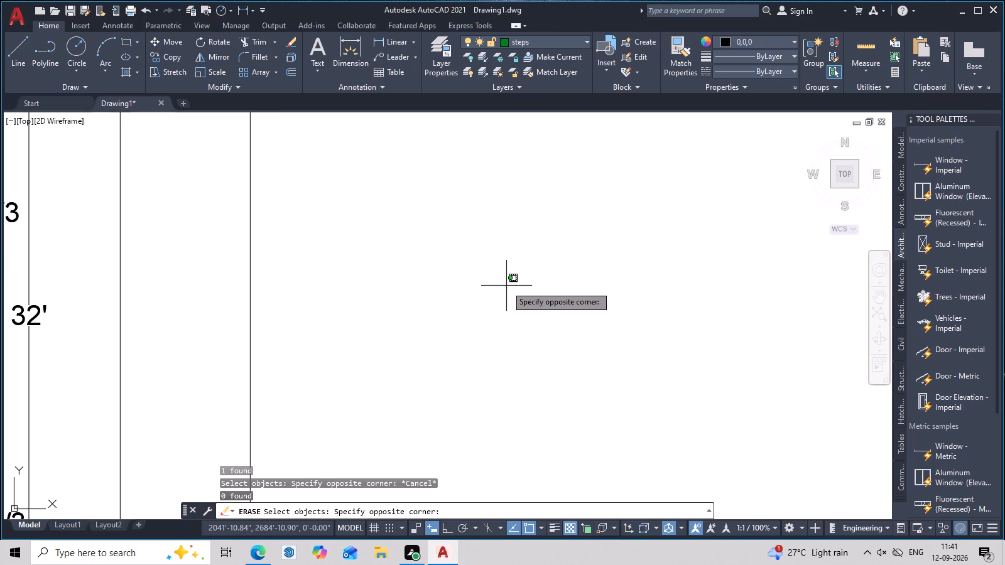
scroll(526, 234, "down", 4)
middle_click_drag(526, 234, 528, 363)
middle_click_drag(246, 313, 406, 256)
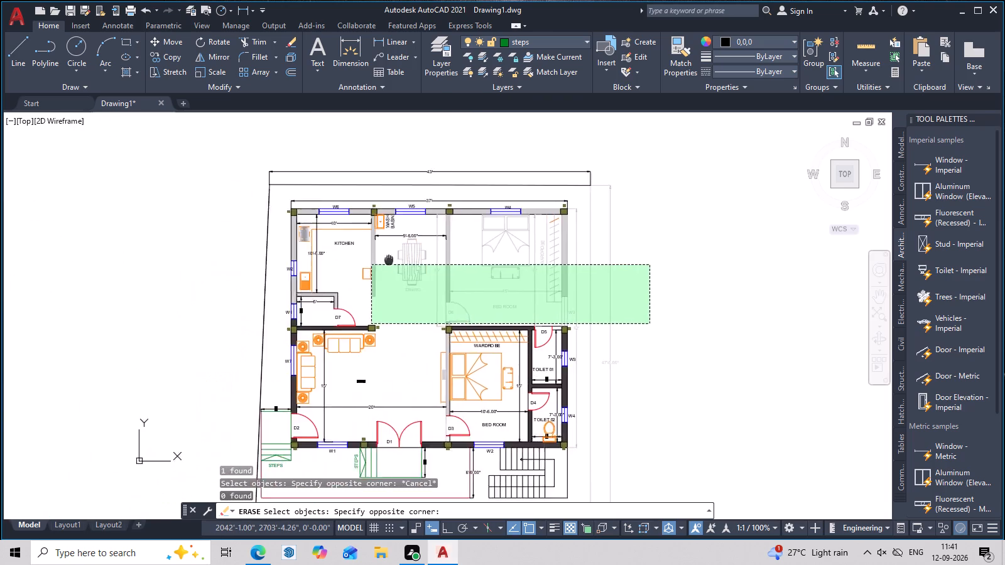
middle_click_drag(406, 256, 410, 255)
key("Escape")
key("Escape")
Examine the whole floor plan, including the living room, bedrooms, toilets, entrance steps and staircase.
scroll(661, 276, "down", 2)
middle_click_drag(658, 293, 630, 249)
scroll(591, 261, "up", 2)
middle_click_drag(590, 261, 567, 334)
scroll(552, 329, "up", 1)
scroll(552, 328, "down", 1)
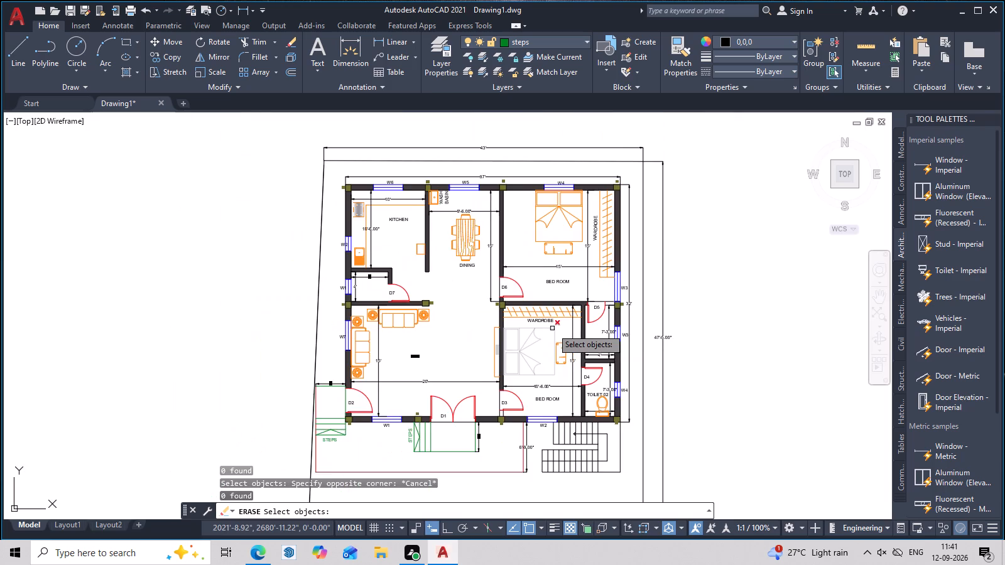
middle_click_drag(589, 330, 641, 329)
scroll(636, 329, "up", 1)
middle_click_drag(632, 329, 622, 269)
scroll(573, 293, "down", 1)
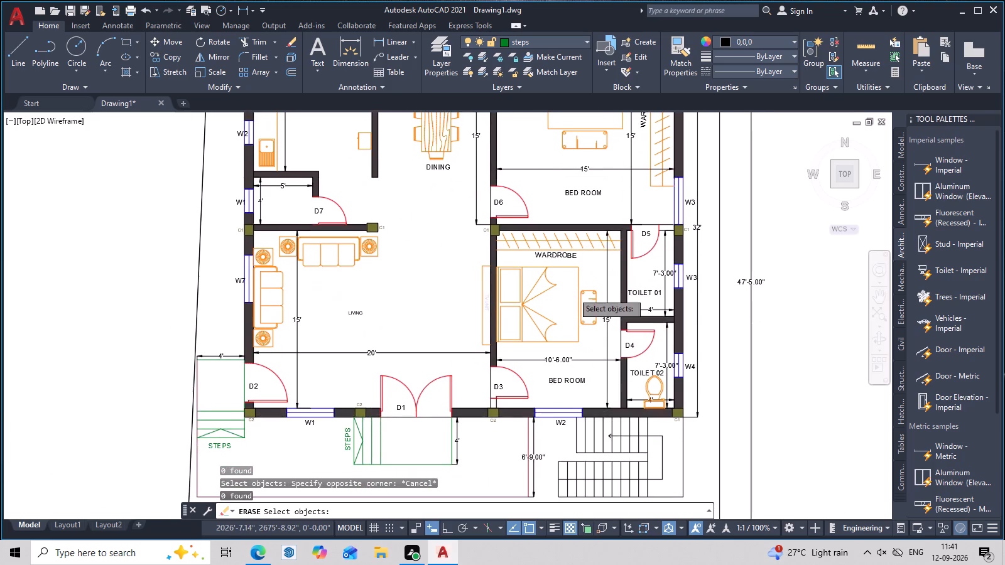
key("Escape")
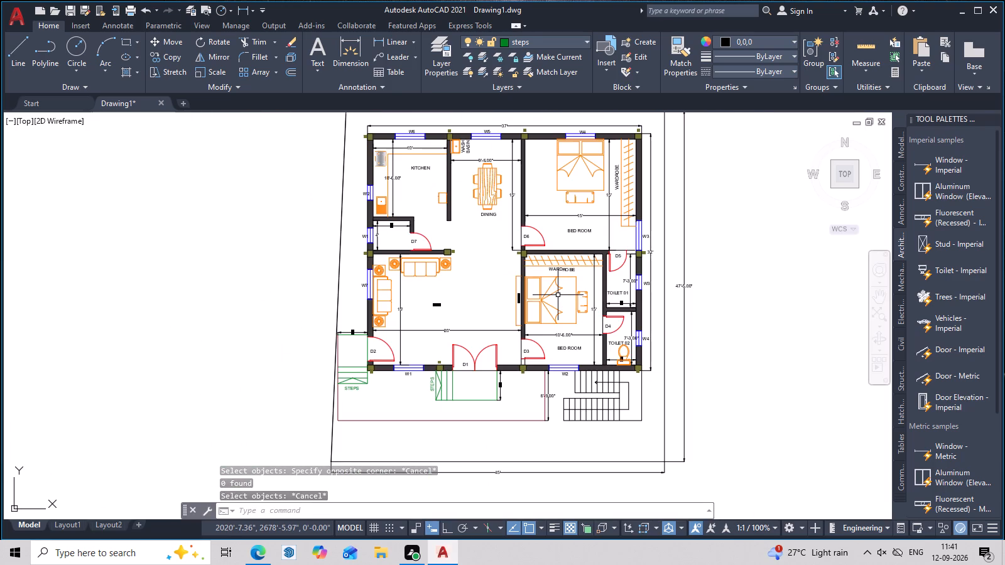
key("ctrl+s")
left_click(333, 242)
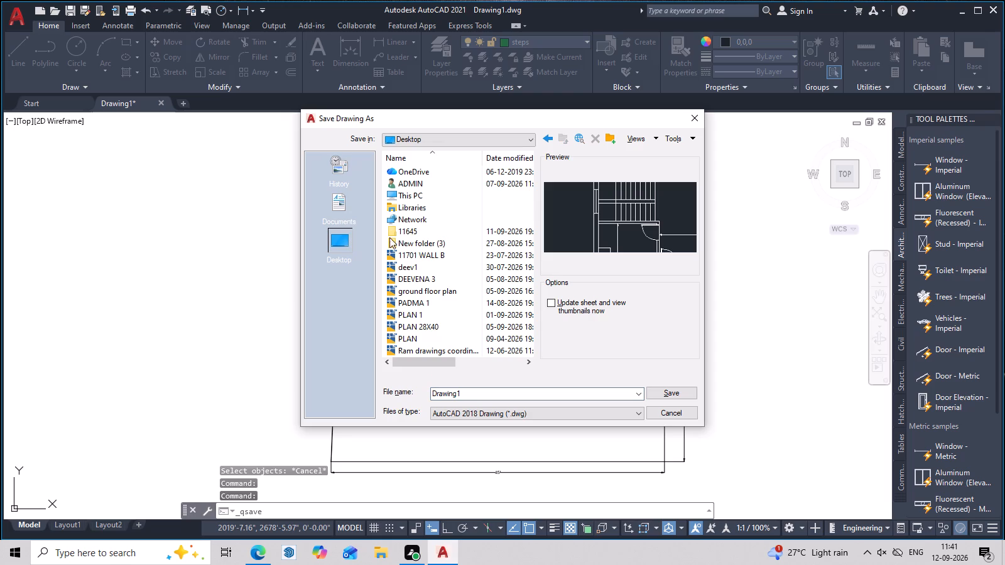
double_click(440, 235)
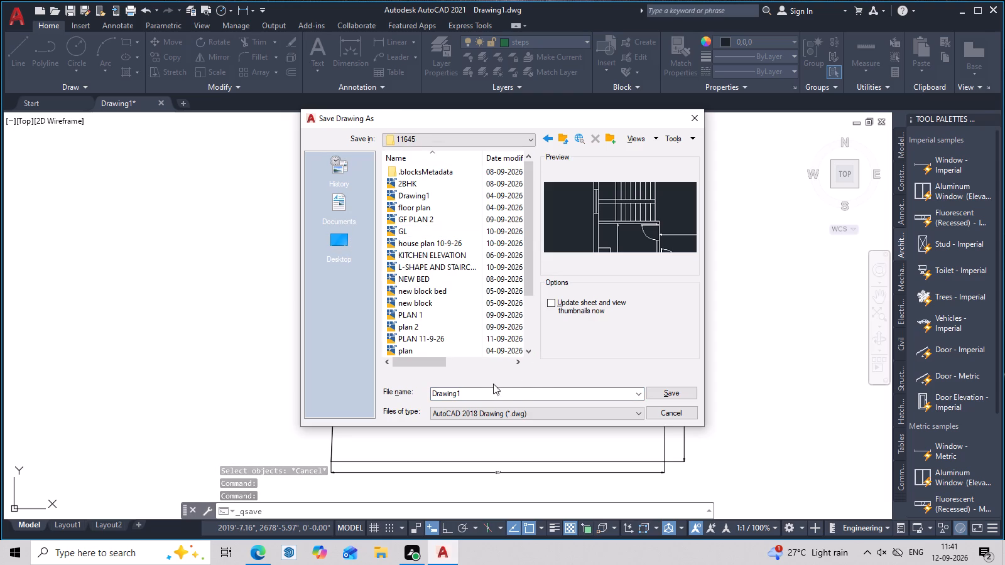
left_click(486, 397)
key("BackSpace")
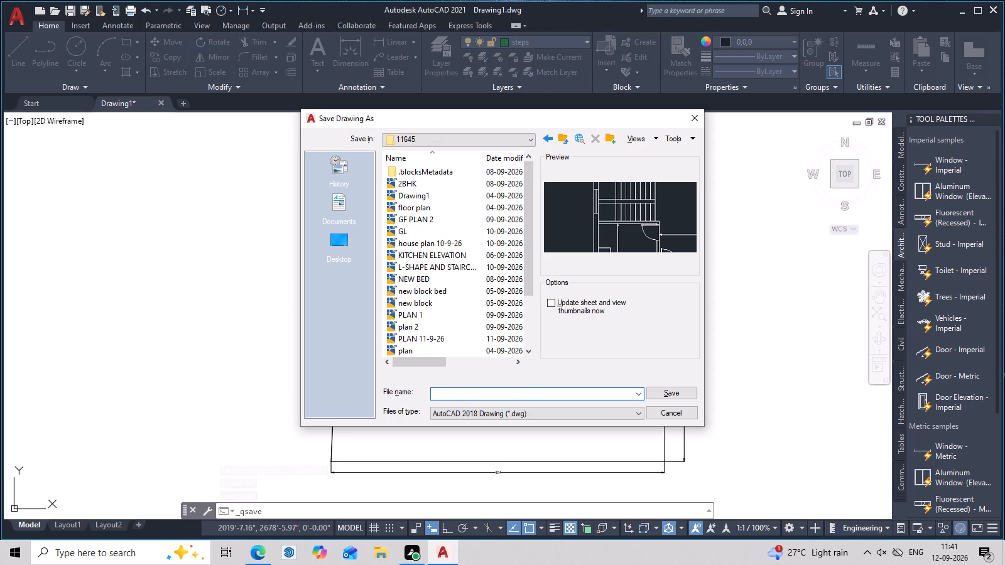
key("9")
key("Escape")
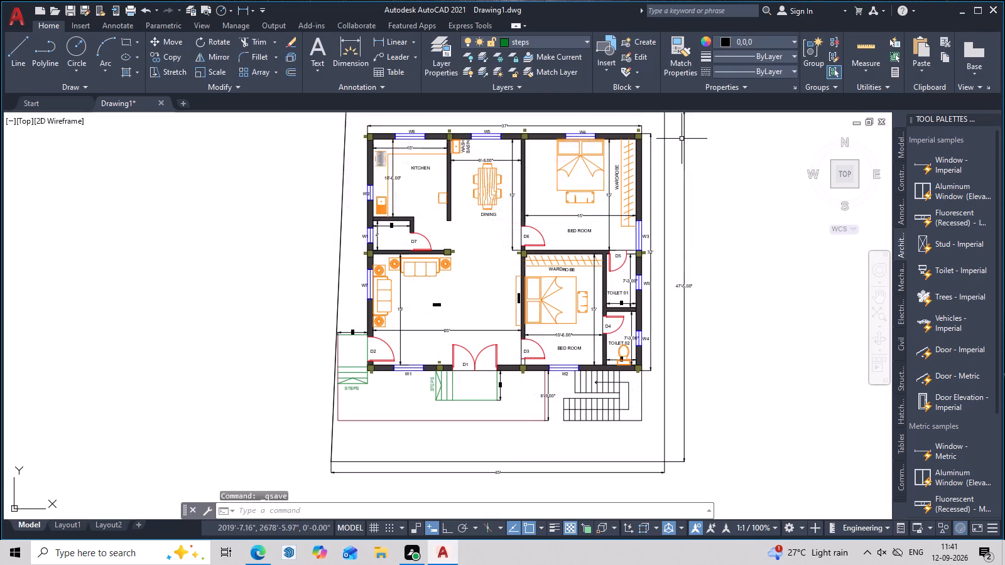
Save the drawing in the 11645 folder on the Desktop under the name "PLAN 2 12-.9-26".
left_click(16, 9)
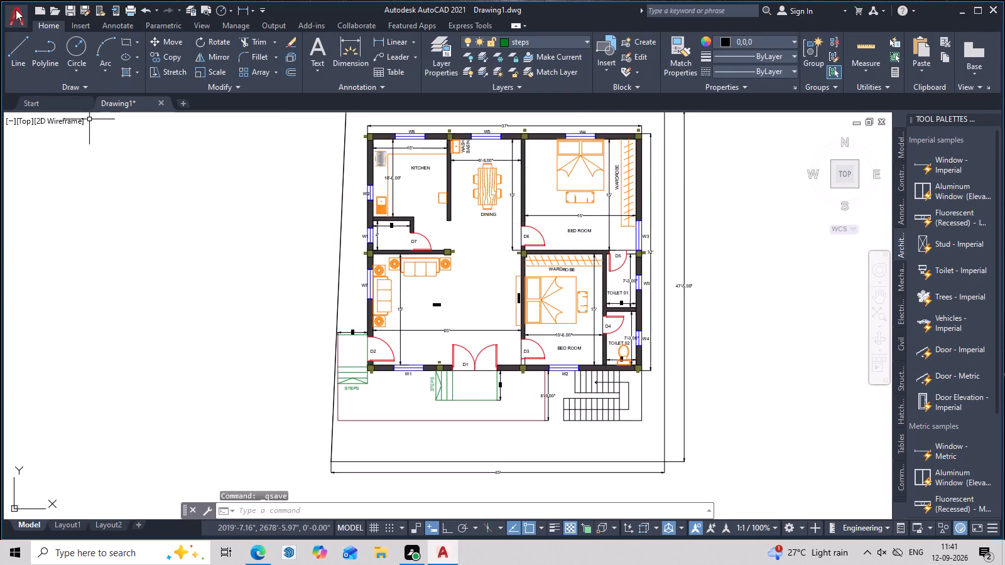
left_click(55, 146)
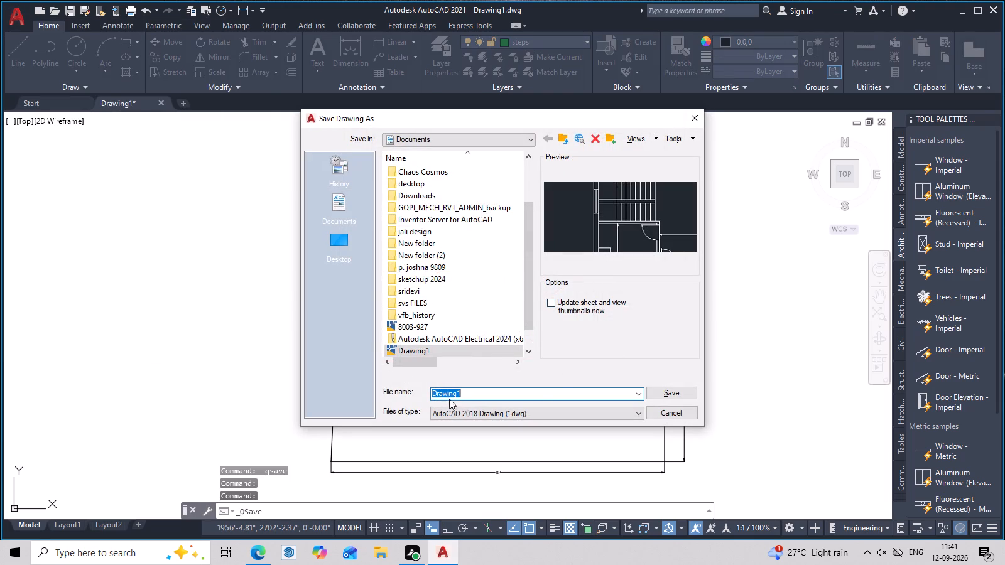
double_click(347, 236)
left_click(429, 224)
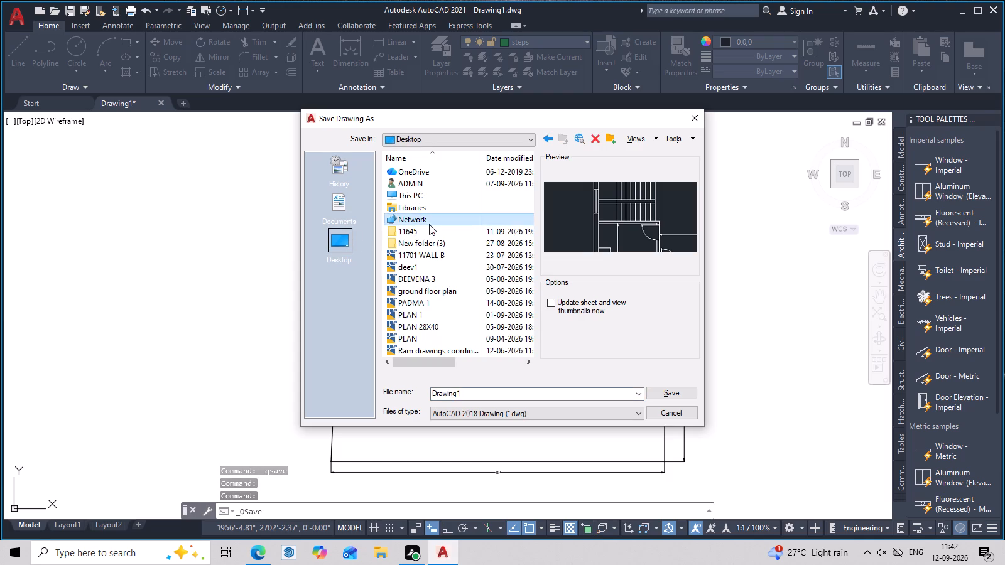
double_click(421, 229)
left_click(499, 388)
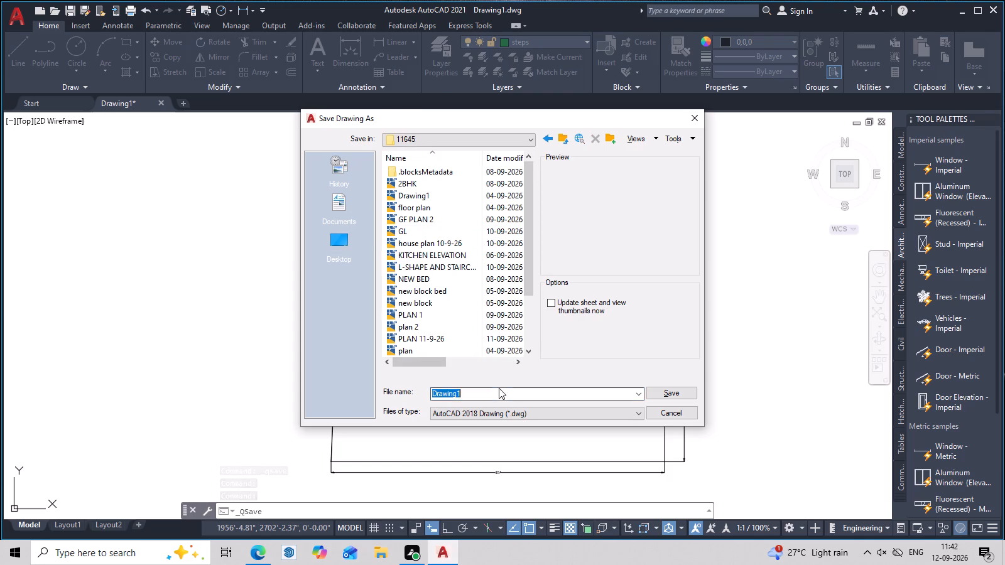
key("BackSpace")
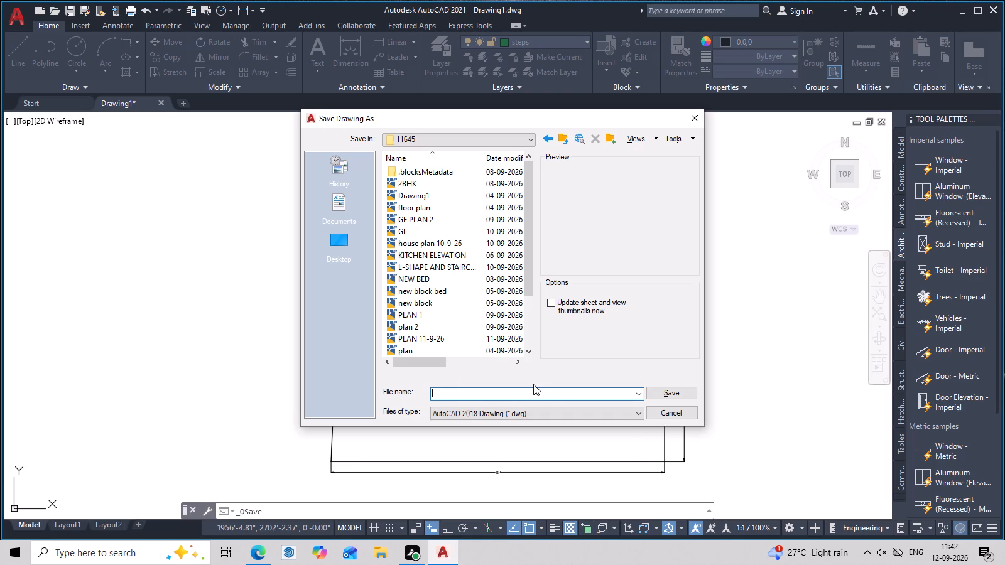
type("PLAN")
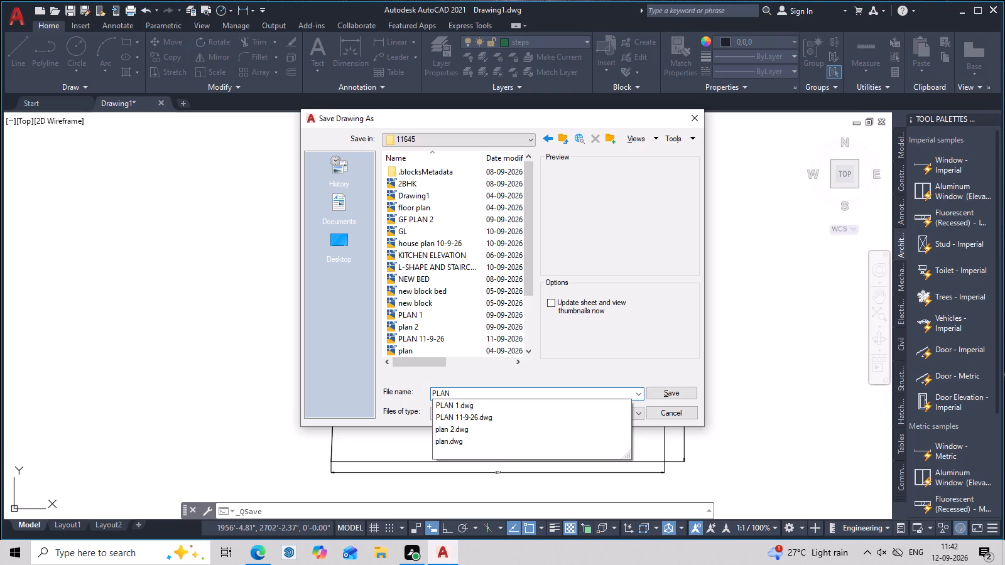
key("space")
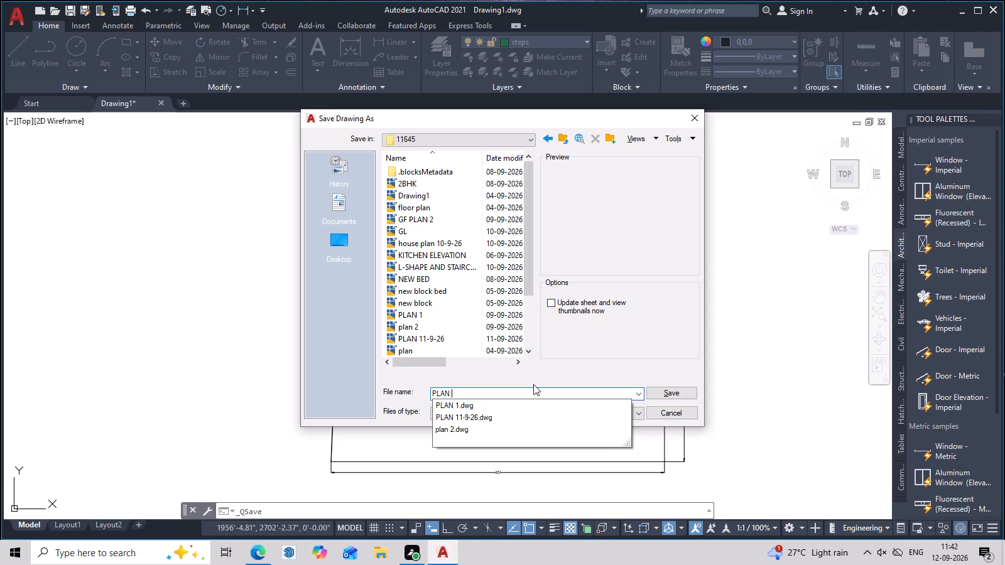
key("space")
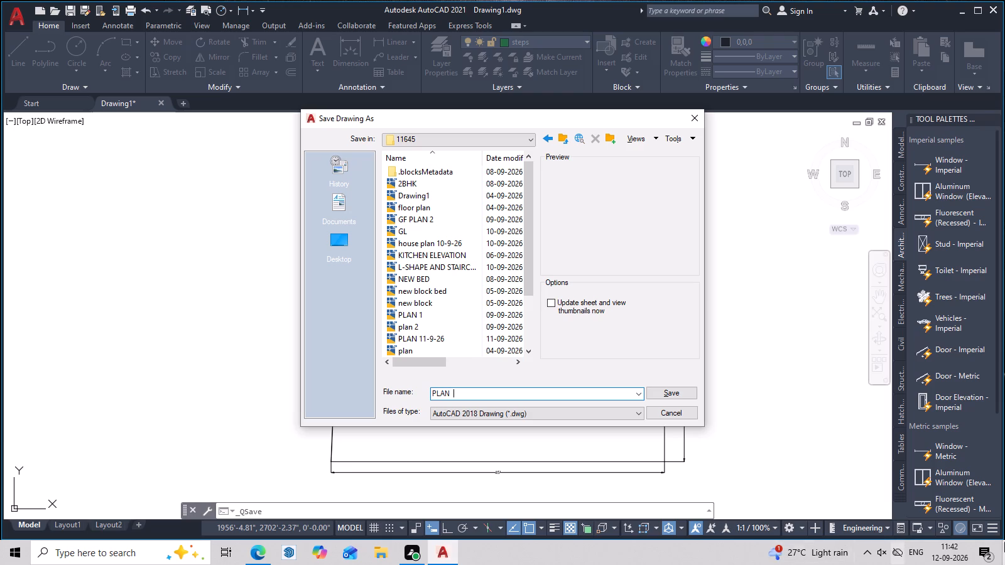
key("2")
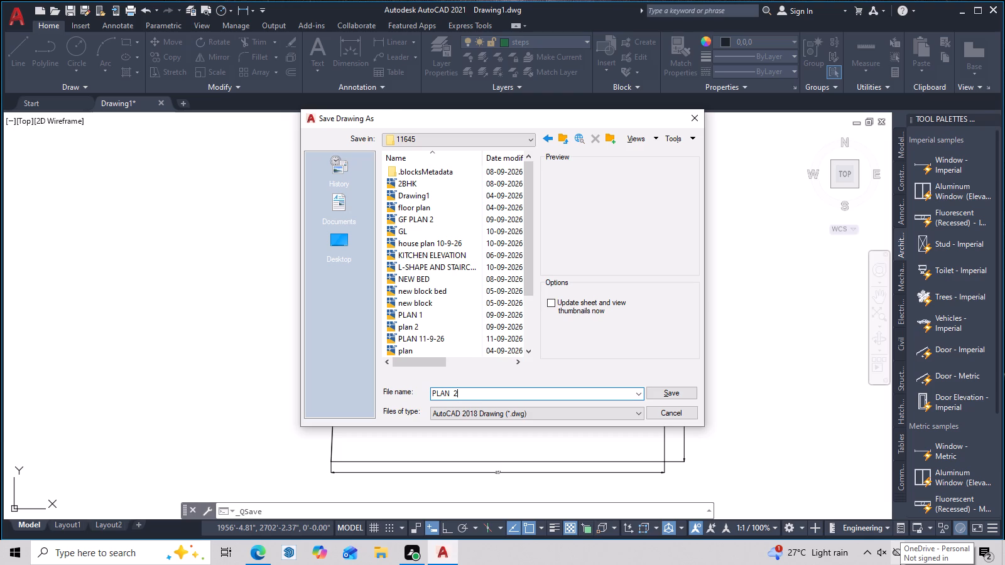
key("space")
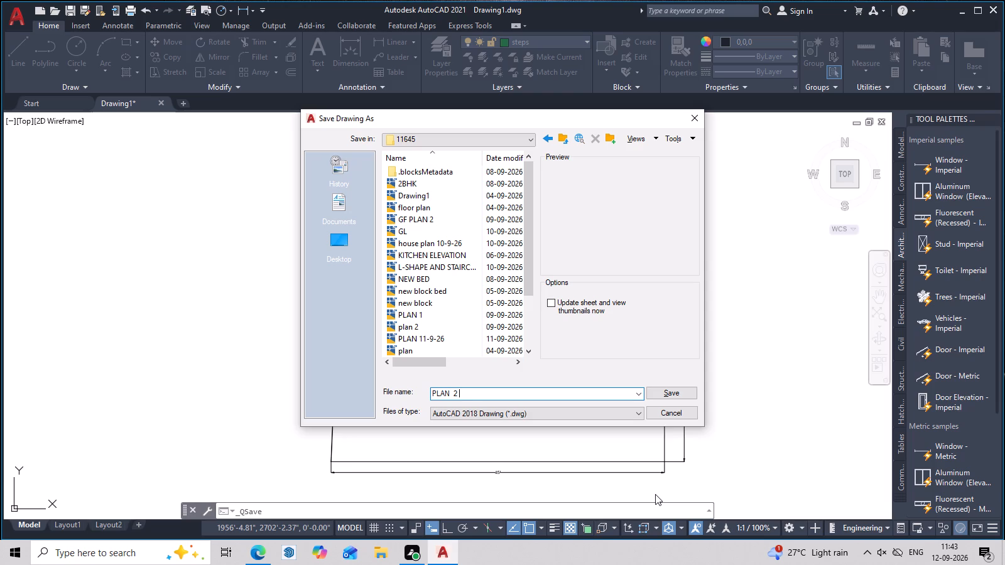
type("12-.9-26")
left_click(687, 387)
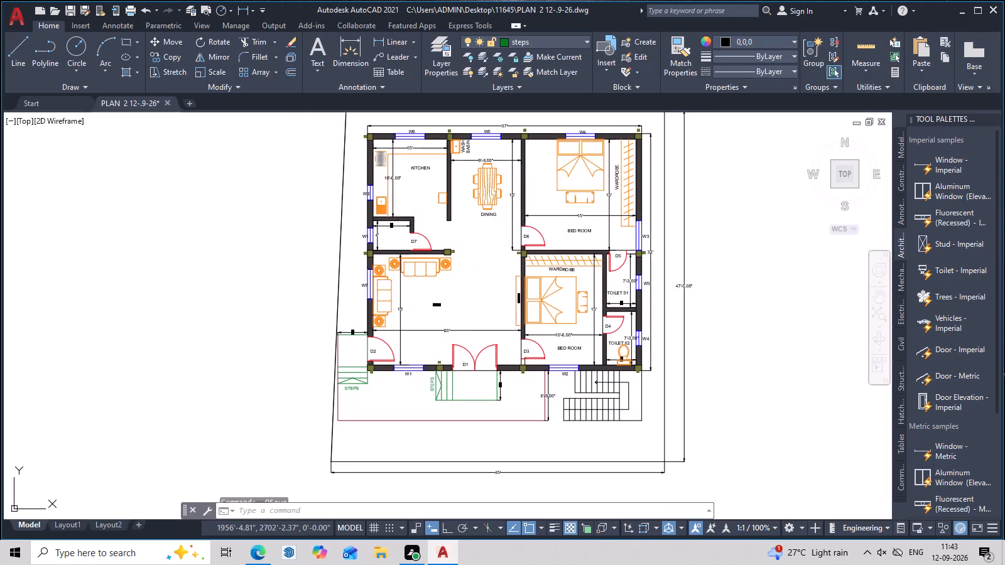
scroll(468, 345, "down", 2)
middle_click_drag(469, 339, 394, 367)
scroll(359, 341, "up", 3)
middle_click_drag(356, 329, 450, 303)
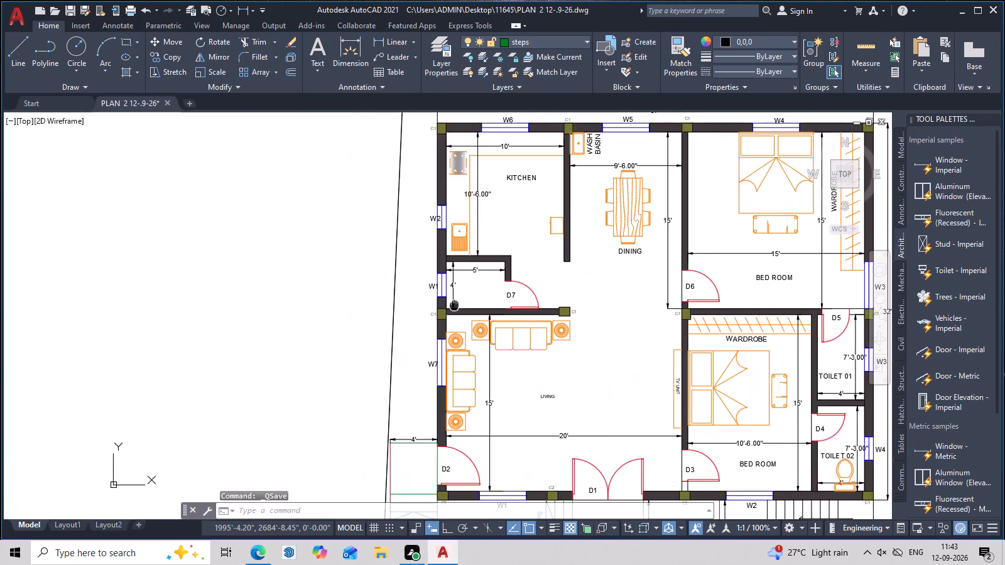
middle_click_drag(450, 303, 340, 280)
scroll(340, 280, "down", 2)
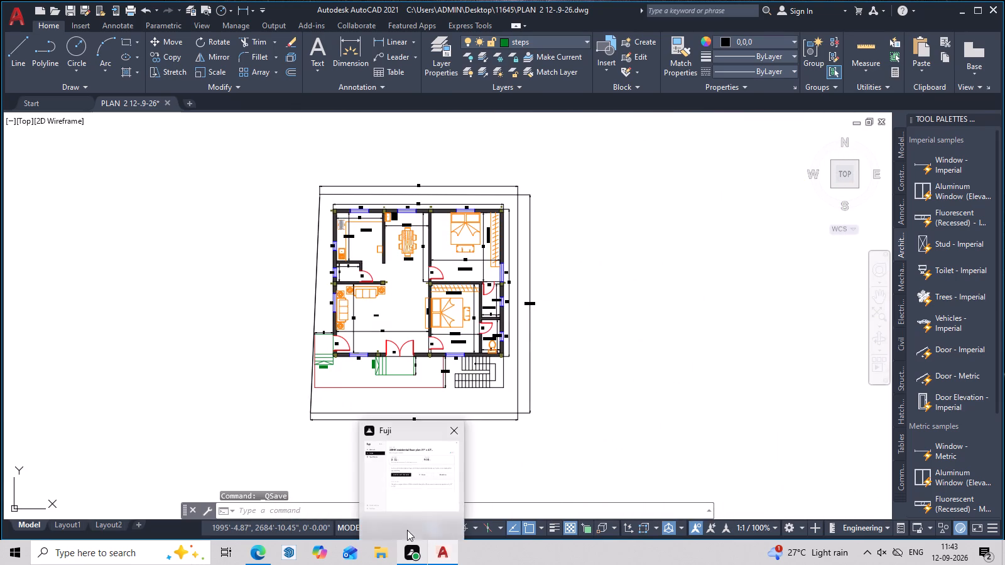
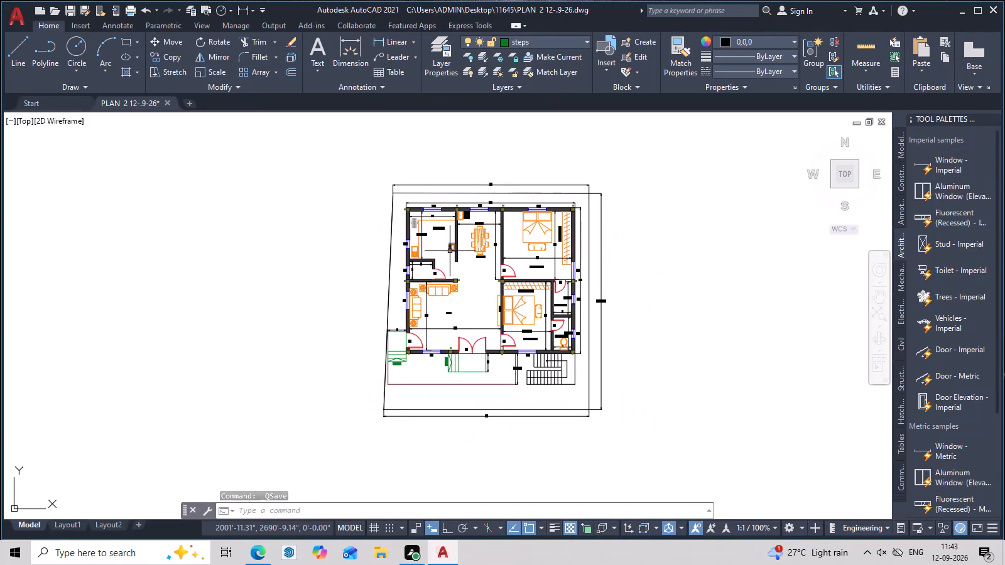
Set up a plot with the DWG To PDF.pc3 plotter and a window area enclosing the whole dimensioned floor plan.
key("ctrl+p")
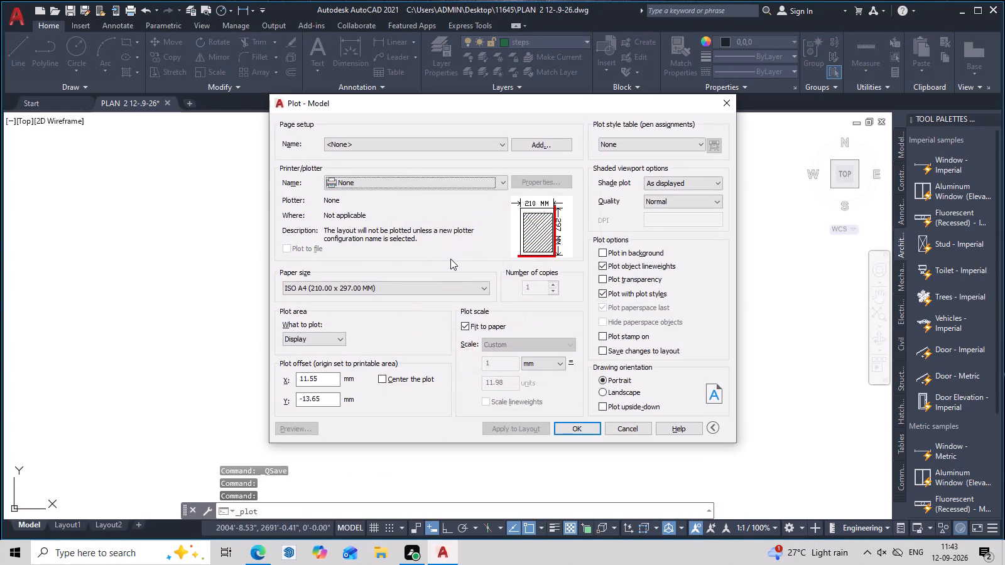
left_click(466, 179)
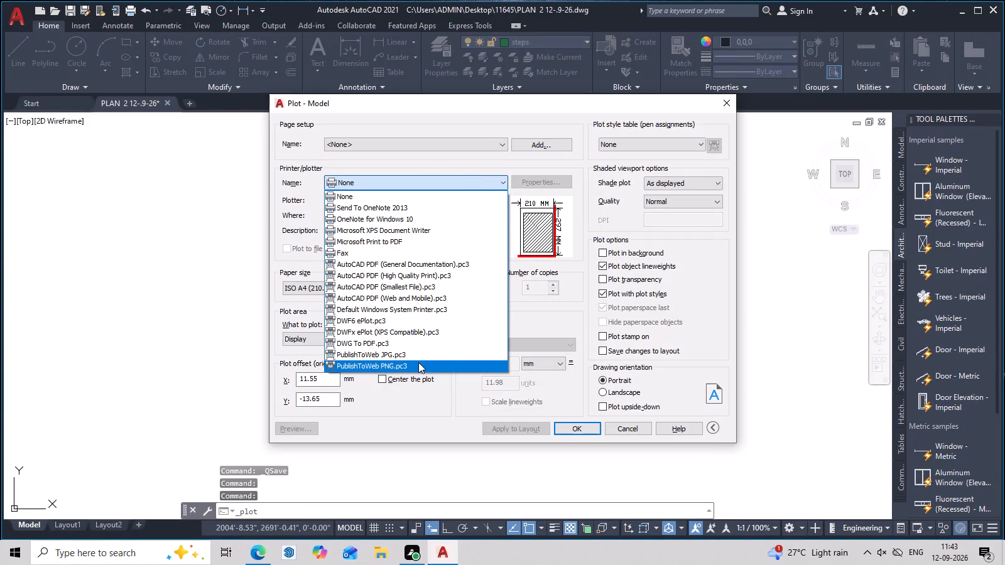
left_click(422, 342)
left_click(342, 340)
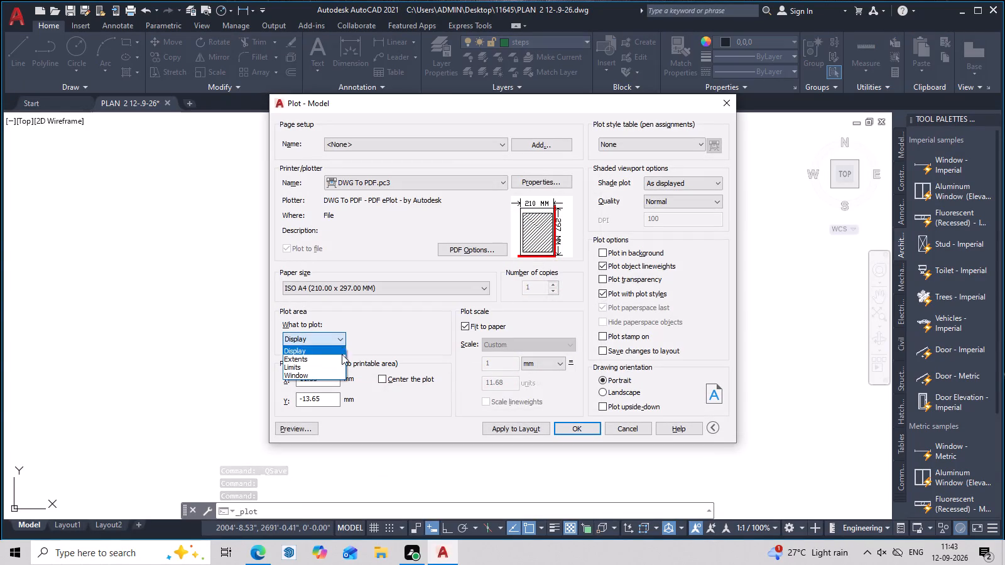
left_click(335, 375)
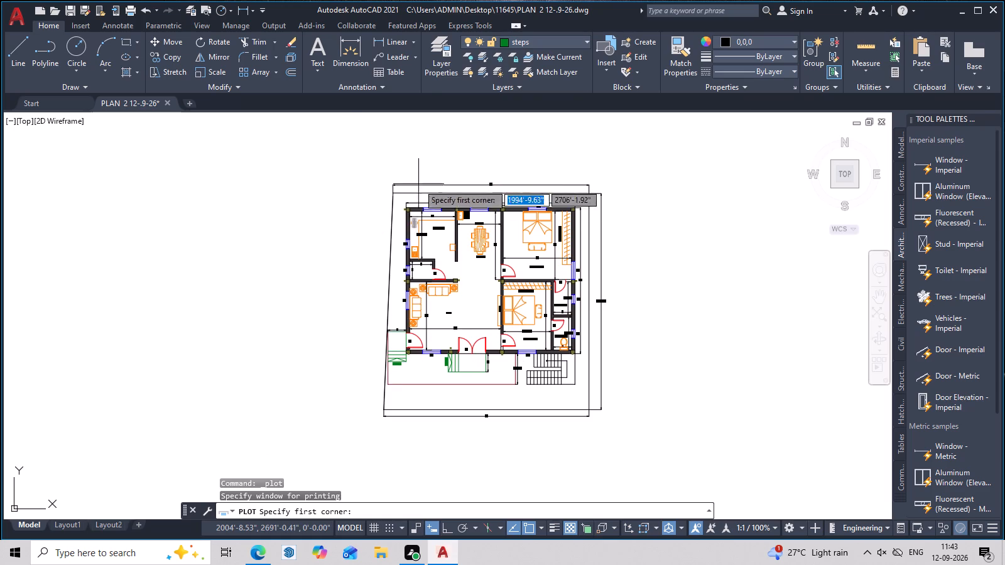
left_click(352, 163)
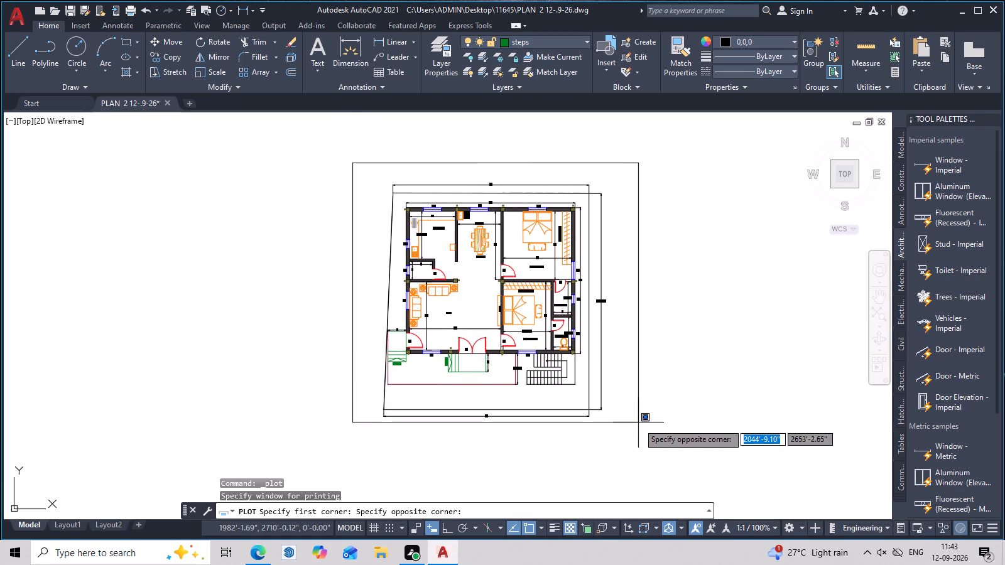
left_click(636, 437)
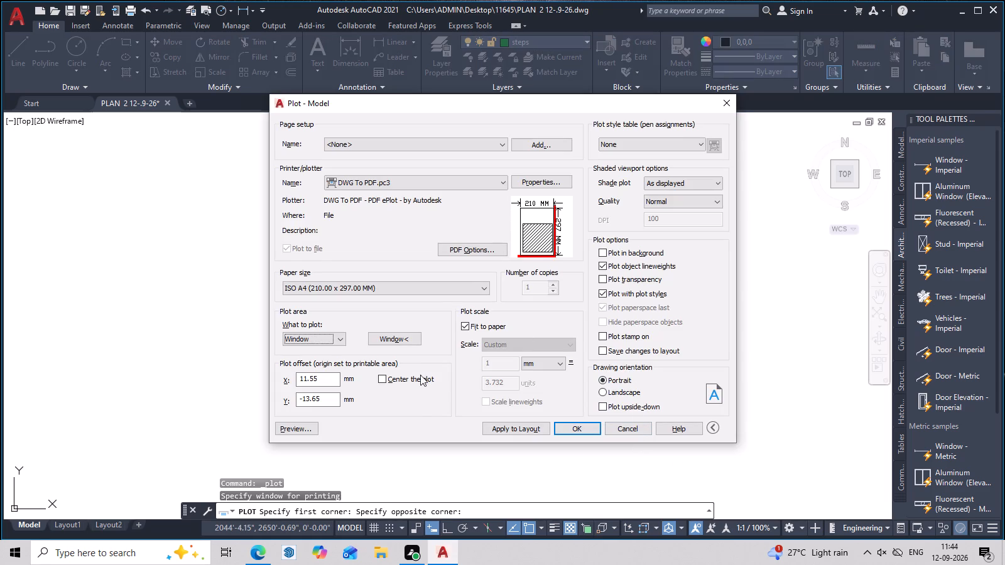
Center the plot, turn off plotting of object lineweights and set the shaded viewport quality to Maximum.
left_click(384, 376)
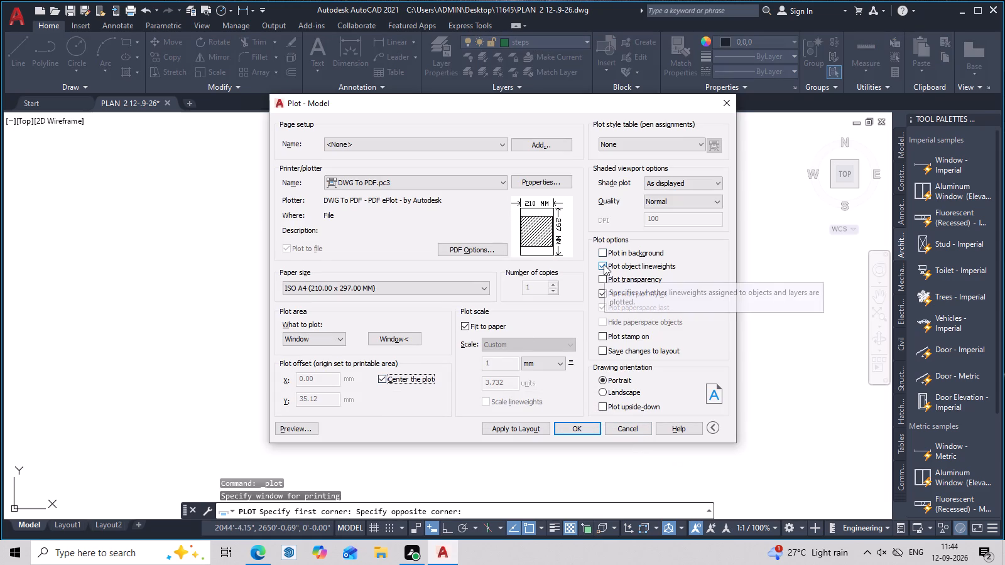
left_click(604, 264)
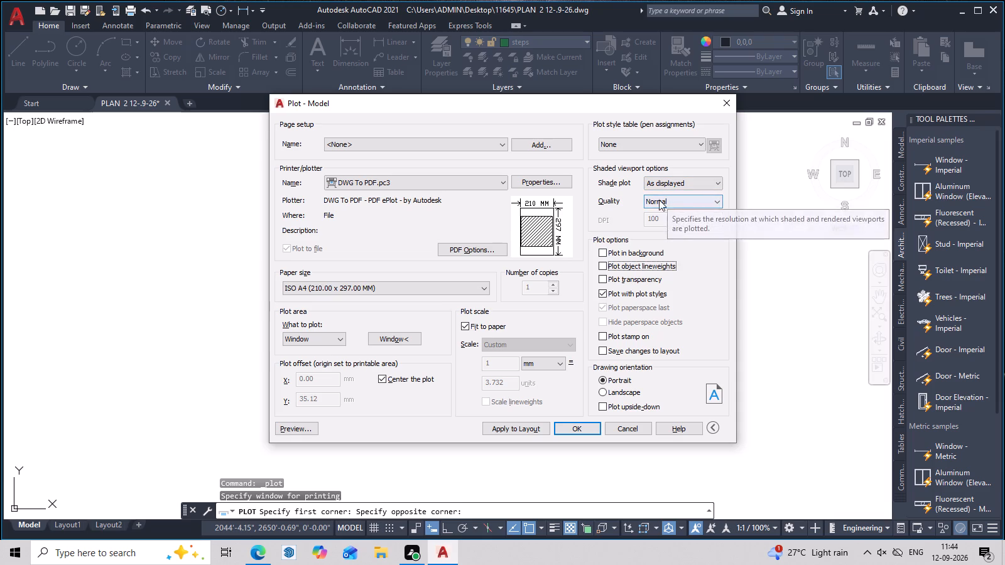
left_click(659, 197)
left_click(655, 244)
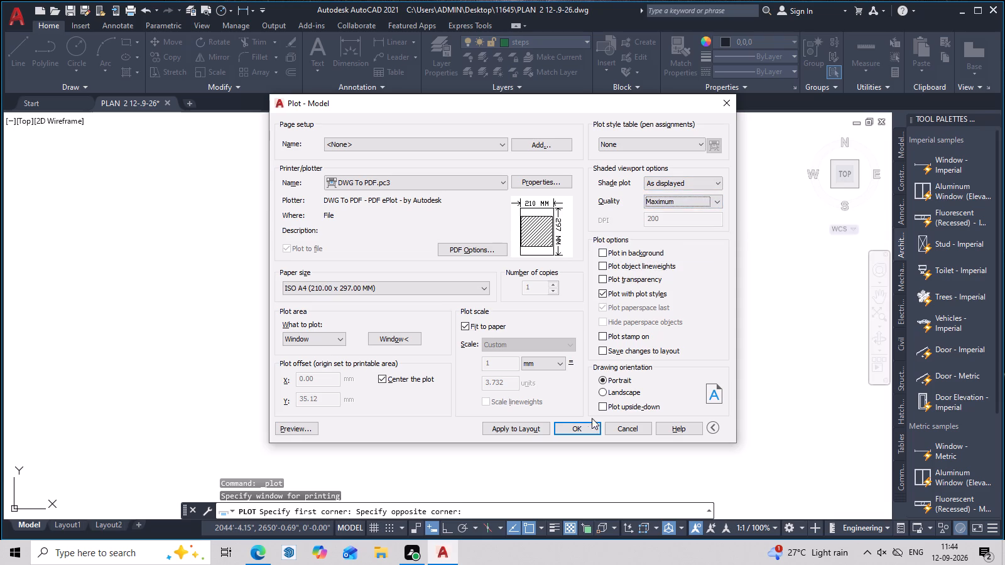
Preview the plot and examine the floor plan on the sheet, including the kitchen, dining and bedroom areas.
left_click(309, 428)
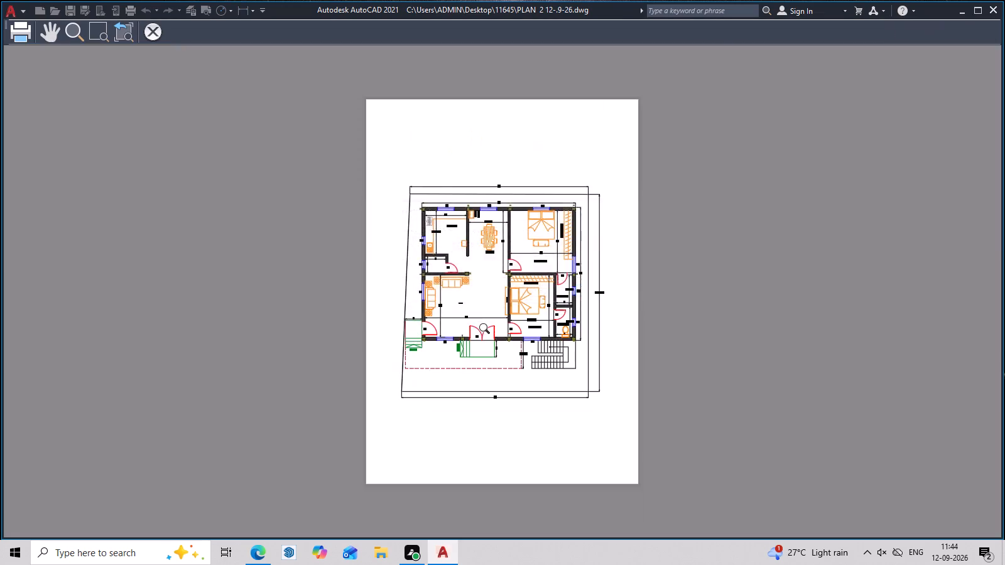
scroll(487, 327, "up", 3)
scroll(638, 315, "down", 3)
middle_click_drag(640, 308, 520, 347)
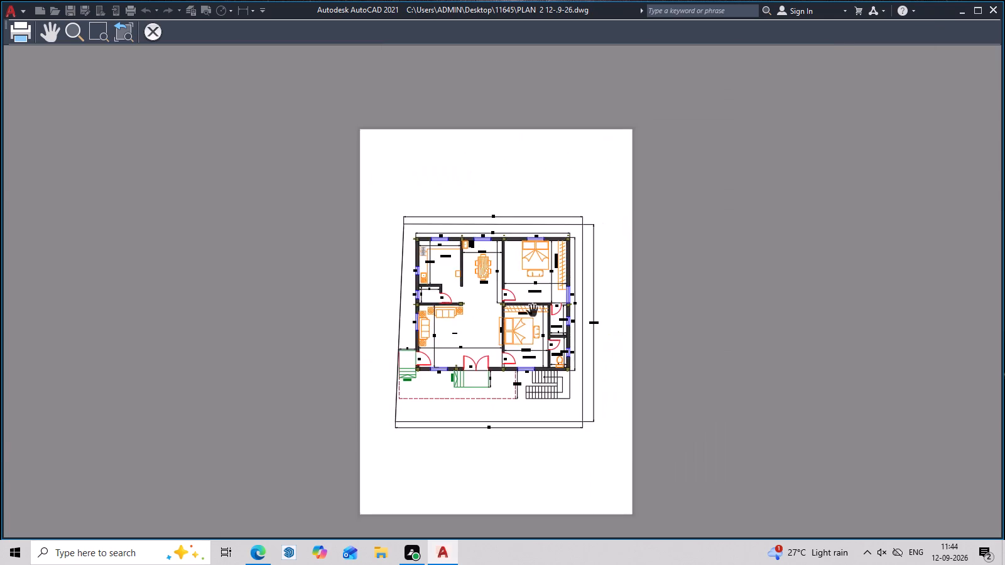
scroll(564, 256, "up", 4)
scroll(564, 256, "down", 2)
scroll(459, 274, "up", 3)
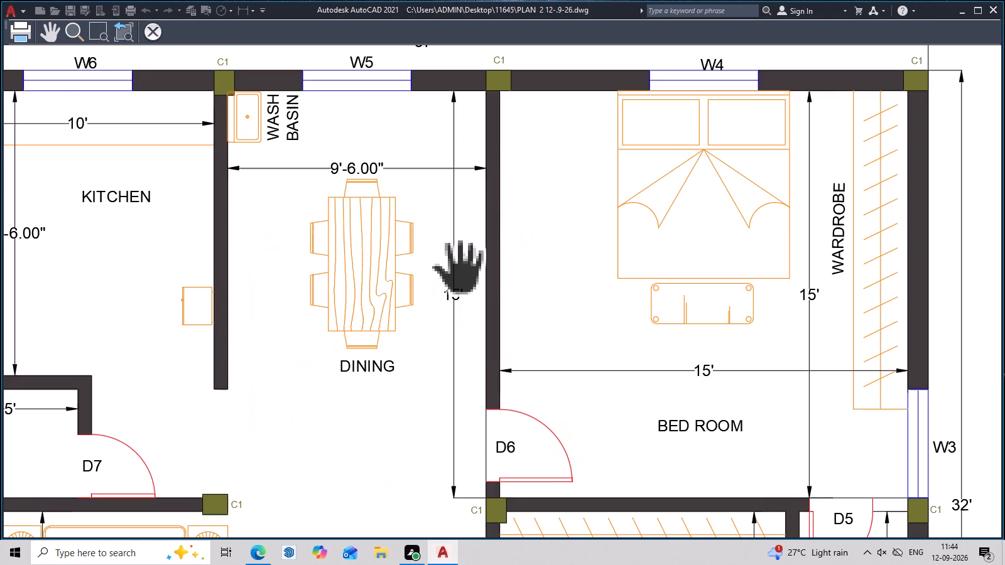
scroll(459, 274, "down", 3)
key("space")
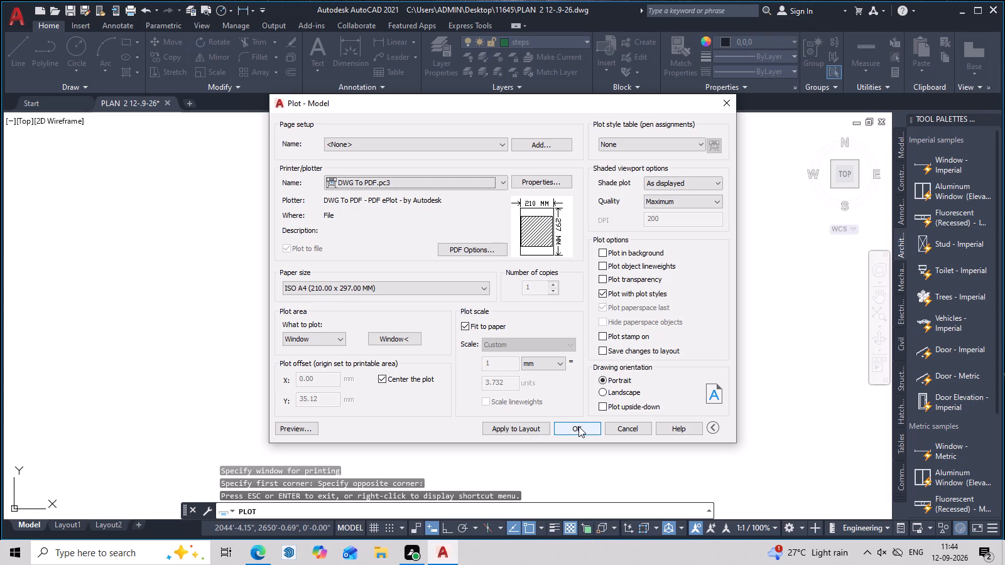
Plot the floor plan to "PLAN 2 12-.9-26-Model.pdf" in the 11645 folder on the Desktop.
left_click(579, 426)
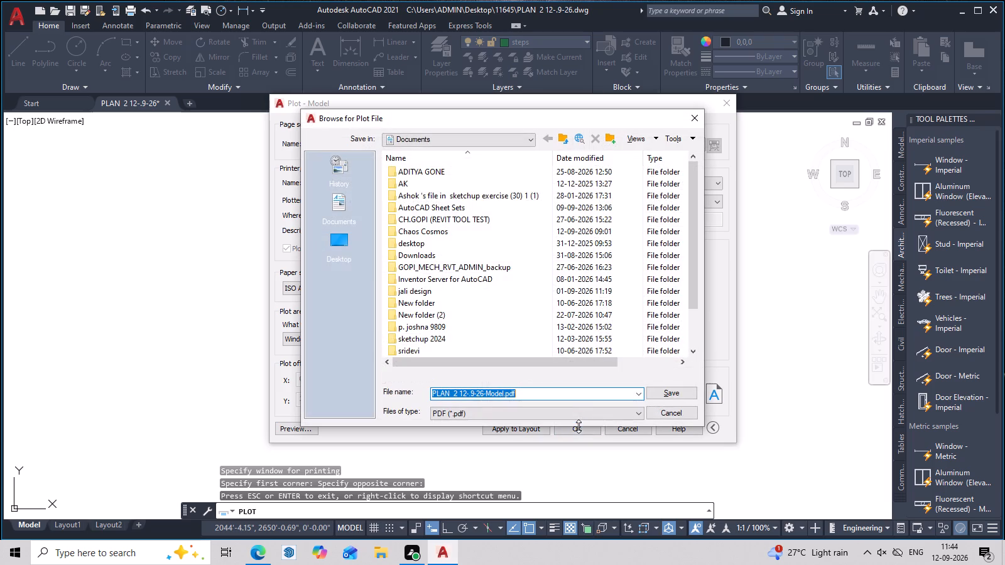
double_click(335, 247)
double_click(434, 233)
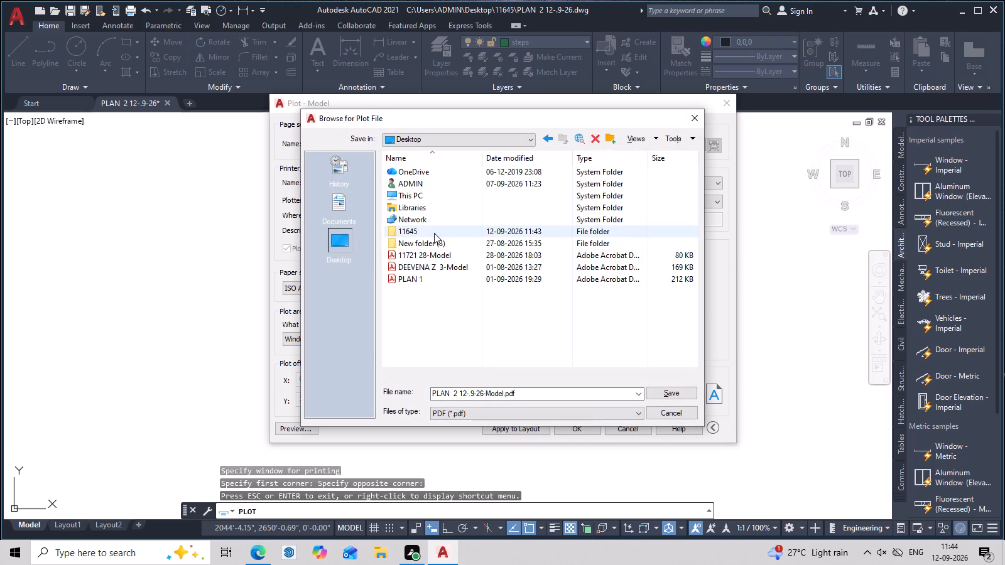
left_click(540, 396)
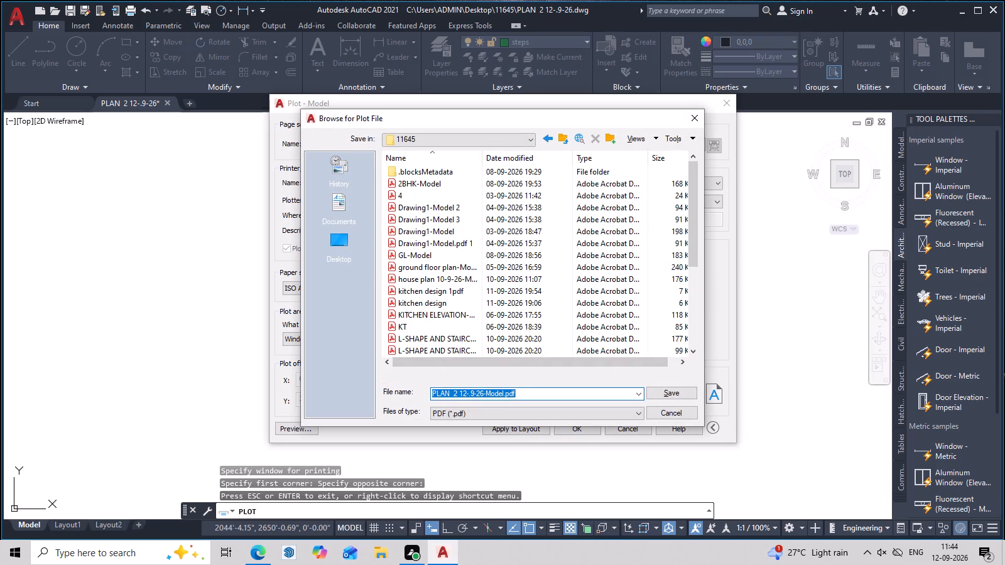
left_click(540, 396)
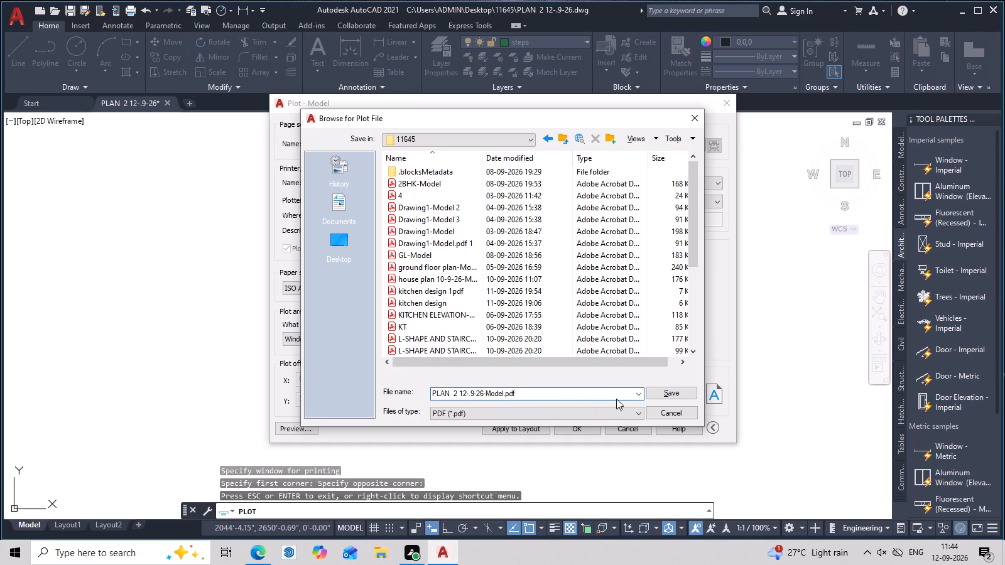
left_click(683, 394)
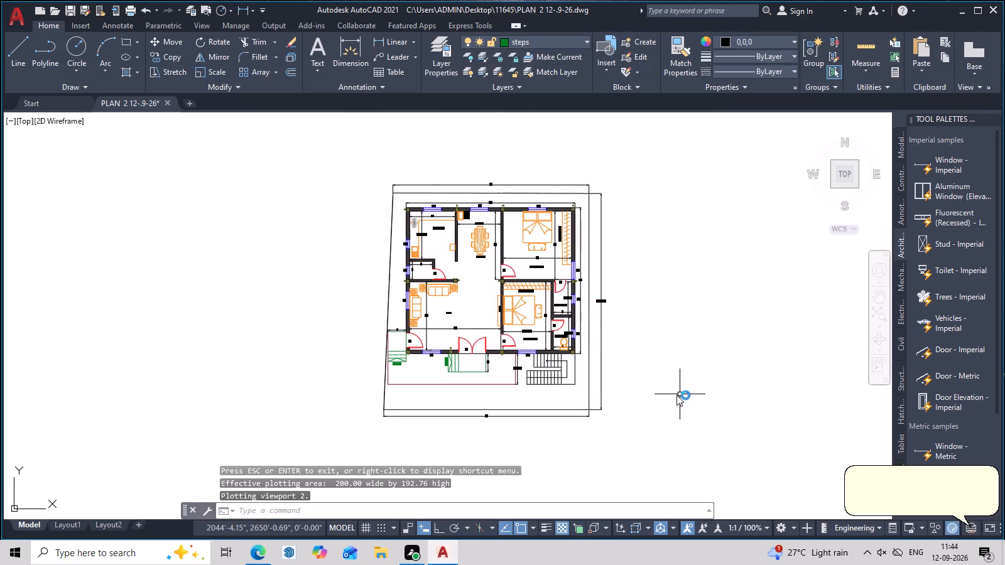
Close the plotted PDF in Adobe Acrobat Reader and return to the drawing in AutoCAD.
left_click(465, 498)
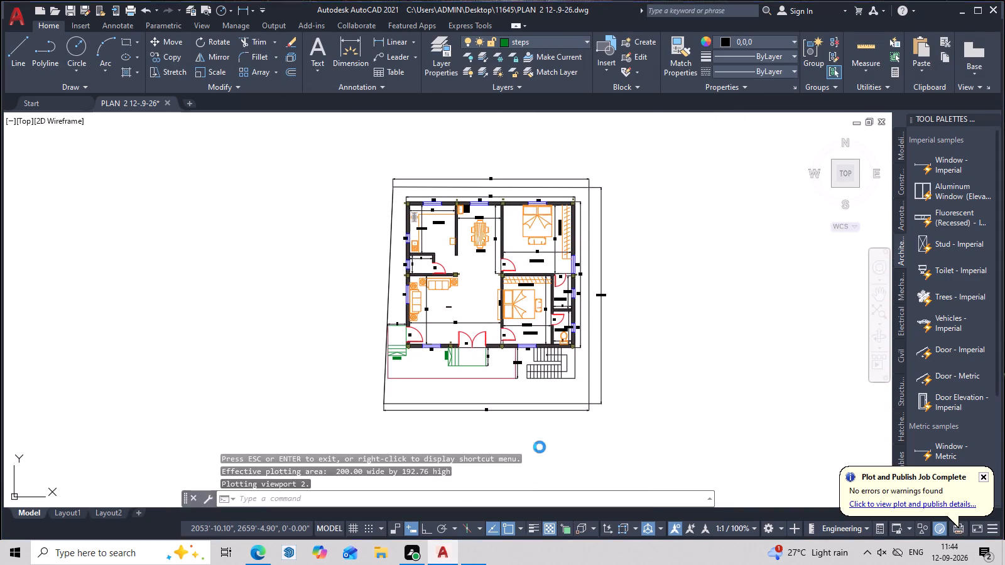
double_click(641, 16)
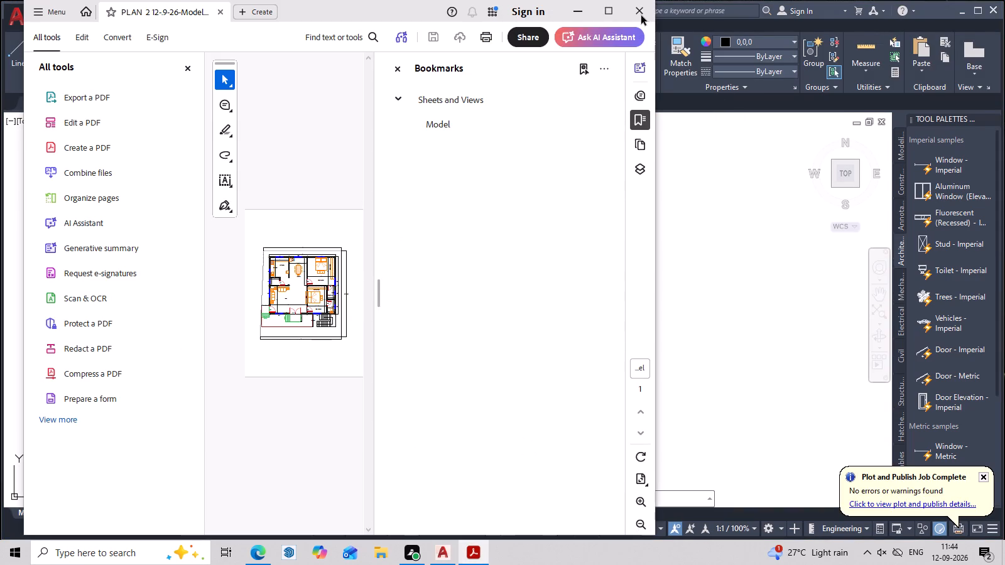
left_click(577, 9)
key("Escape")
left_click(637, 9)
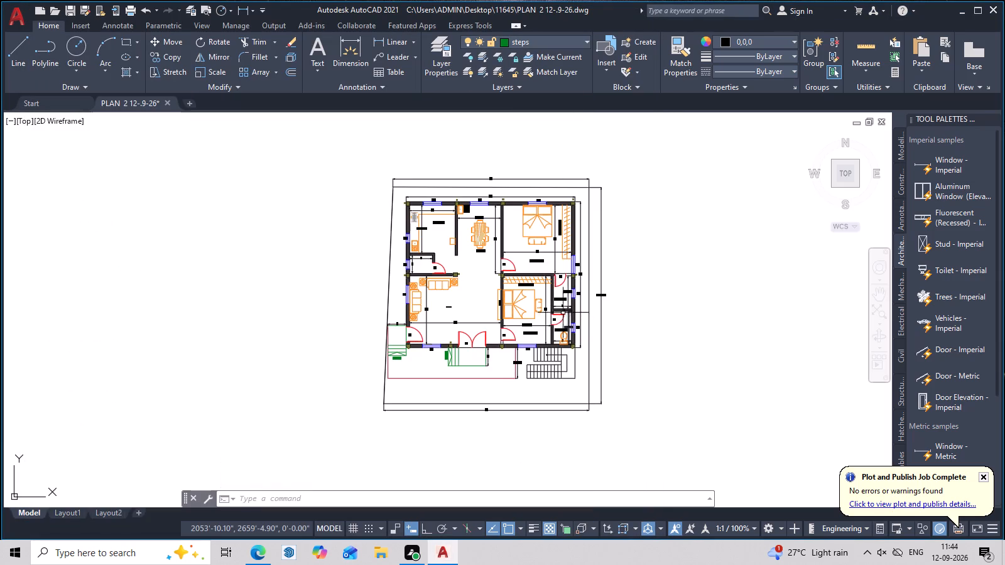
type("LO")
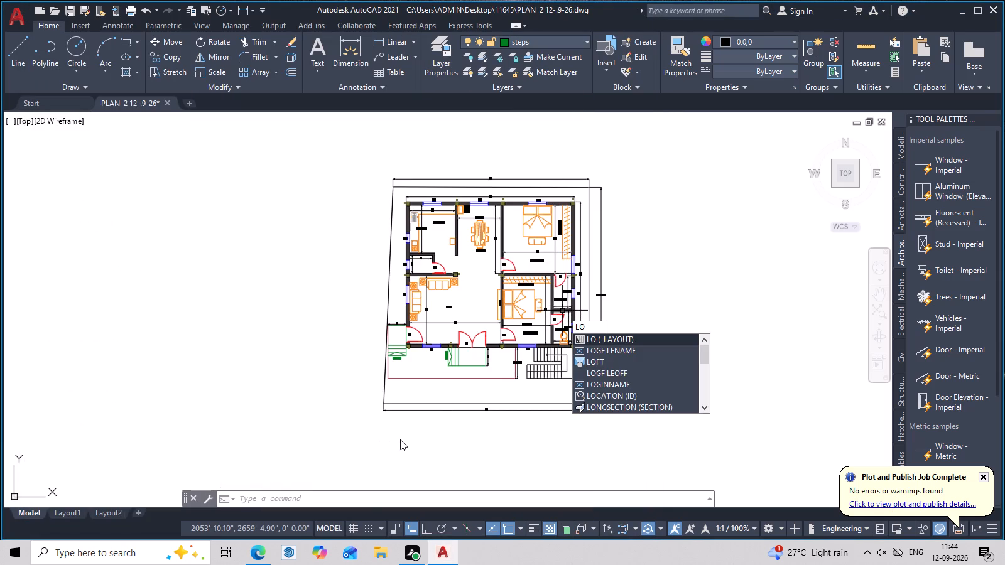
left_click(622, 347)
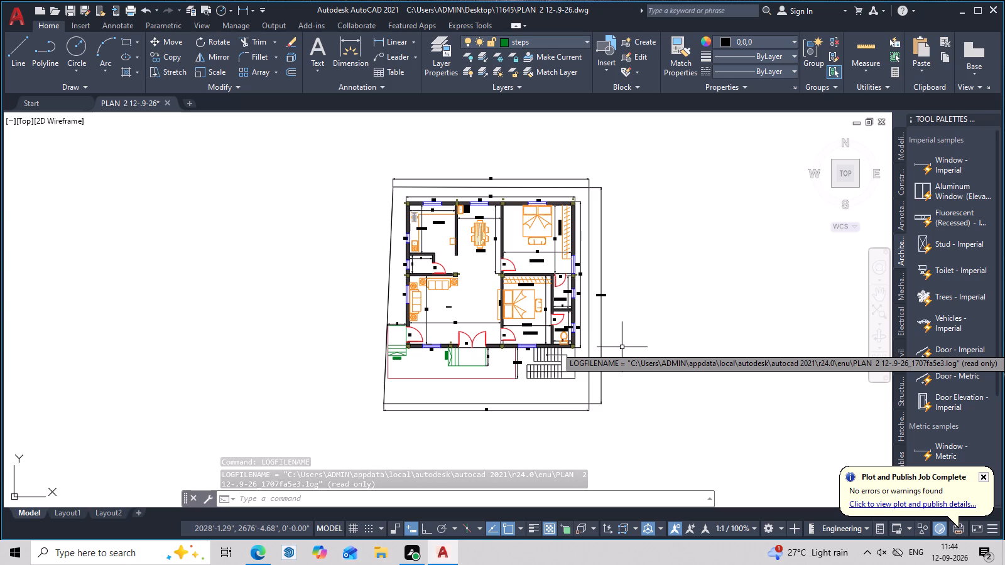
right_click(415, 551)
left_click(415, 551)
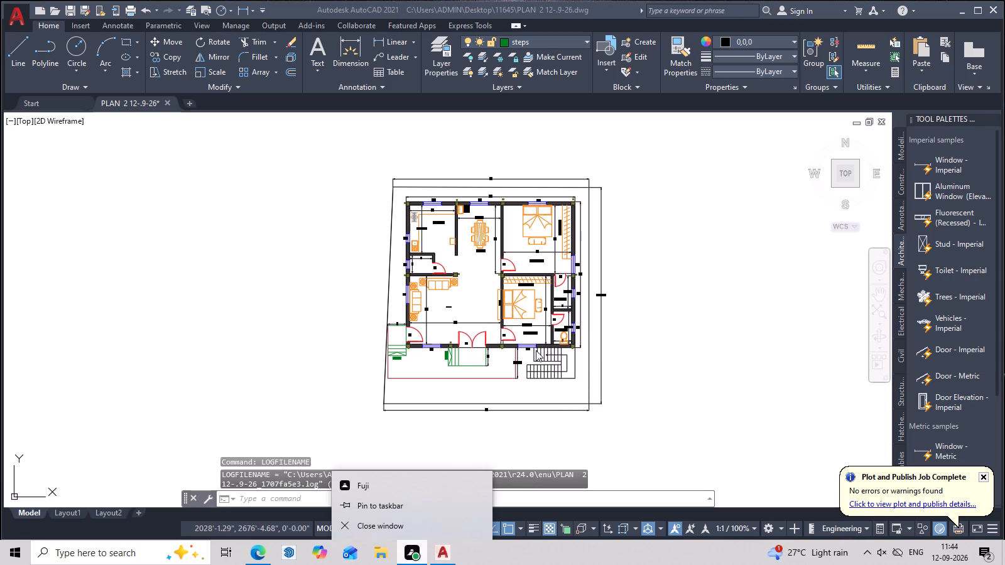